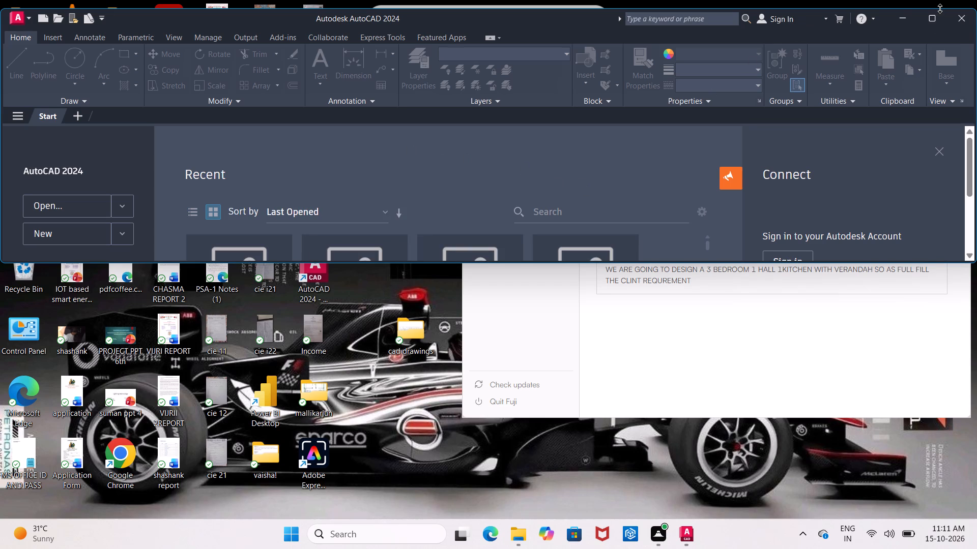
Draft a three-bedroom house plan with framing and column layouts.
Maximize the AutoCAD window and start a new blank drawing.
click(925, 21)
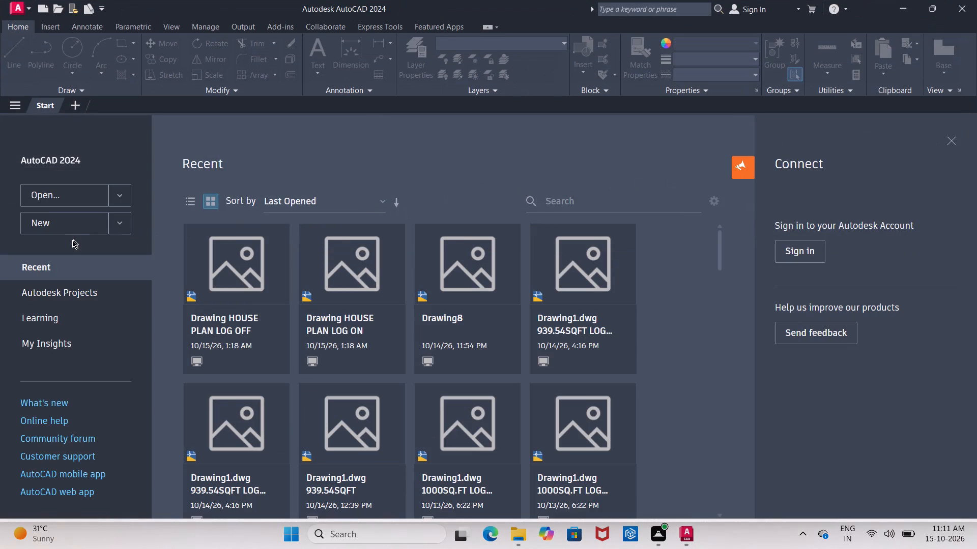
click(70, 229)
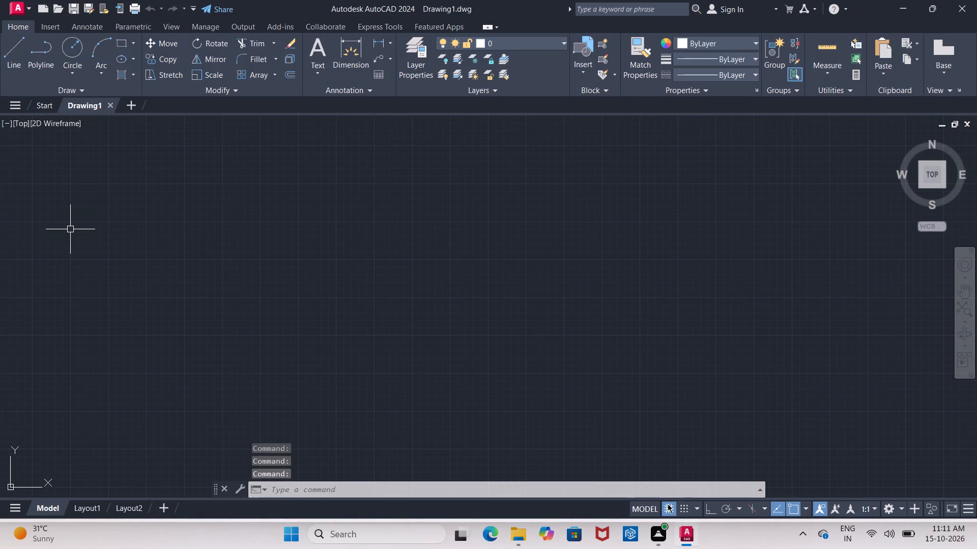
Turn off the drawing grid and switch the UCS icon off.
click(668, 504)
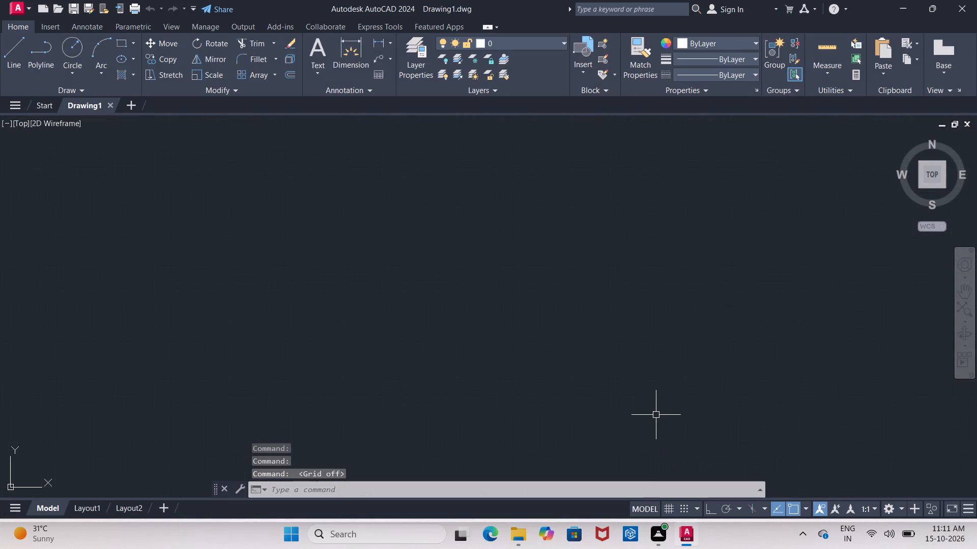
text(UCD)
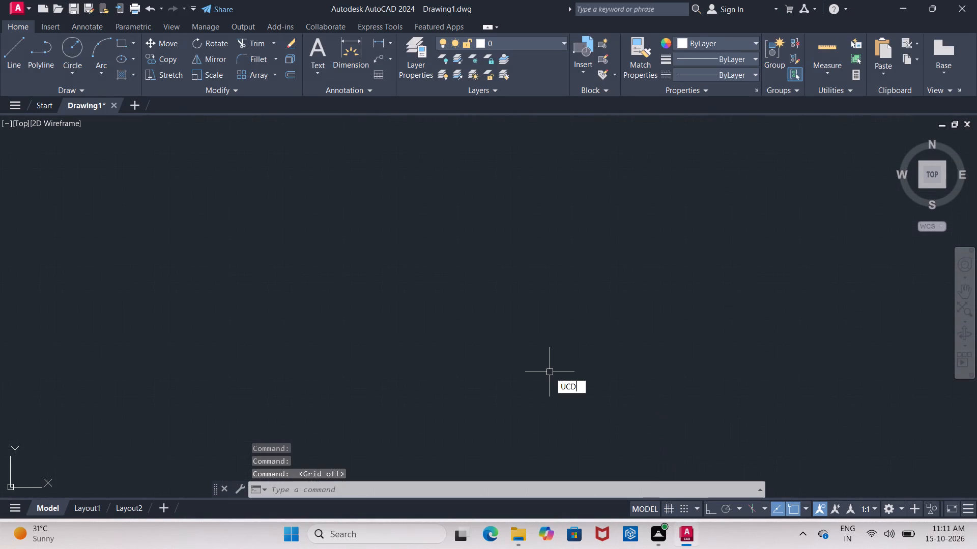
key(BackSpace)
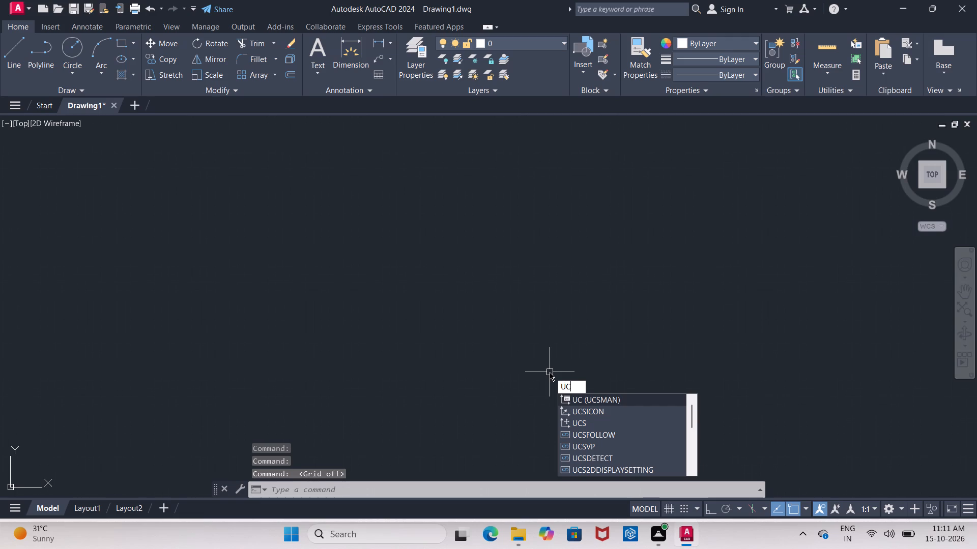
key(s)
click(631, 409)
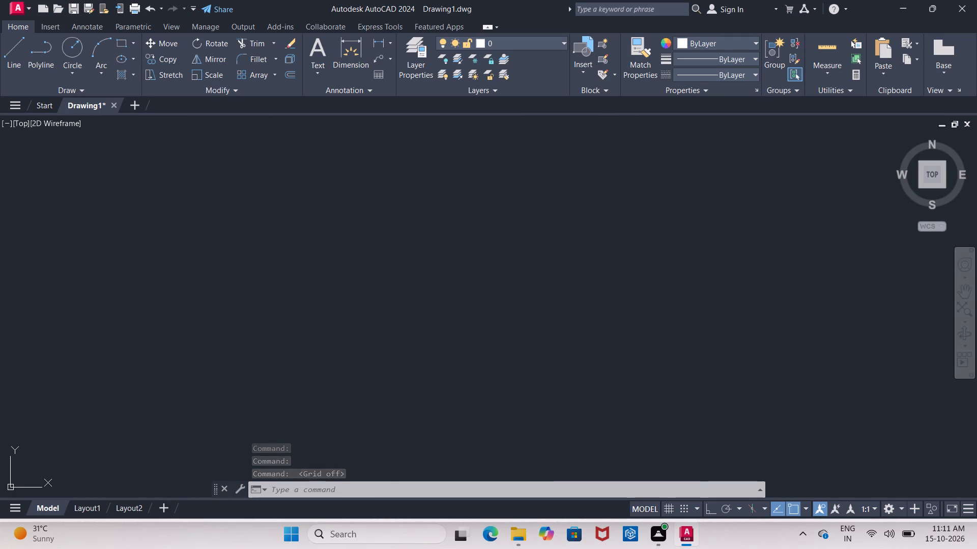
drag(649, 441, 631, 409)
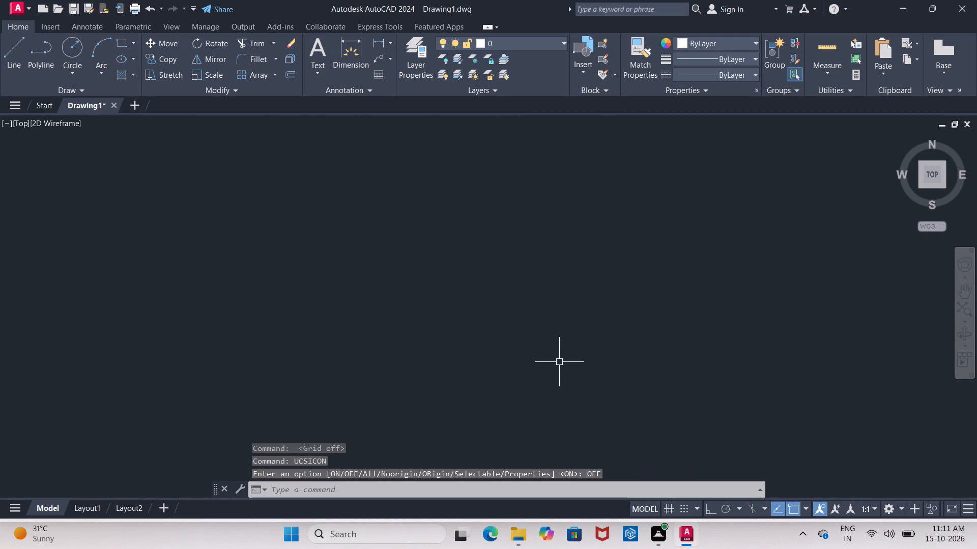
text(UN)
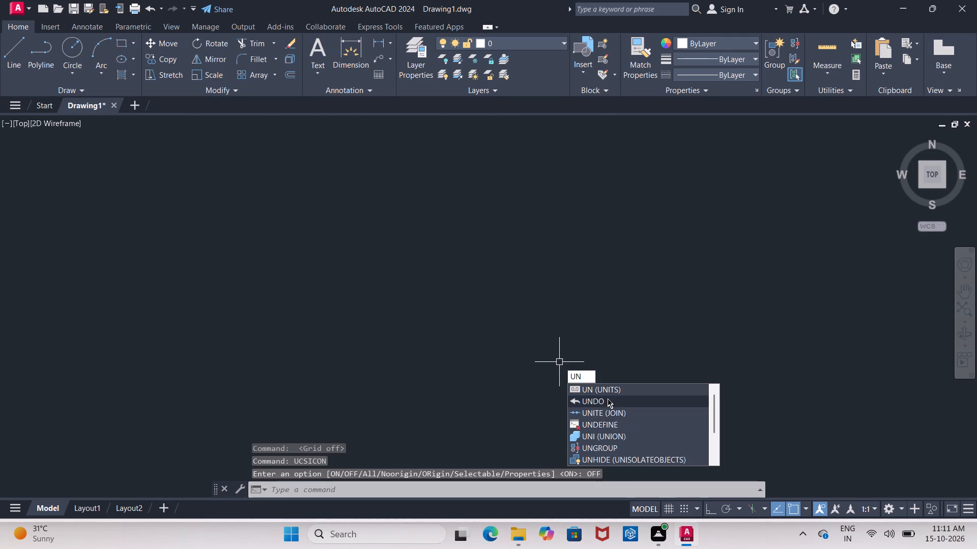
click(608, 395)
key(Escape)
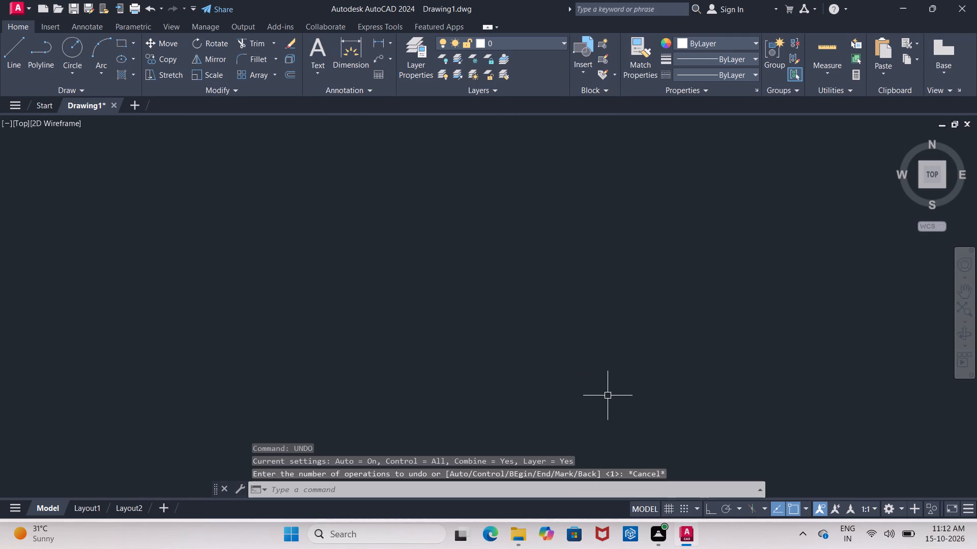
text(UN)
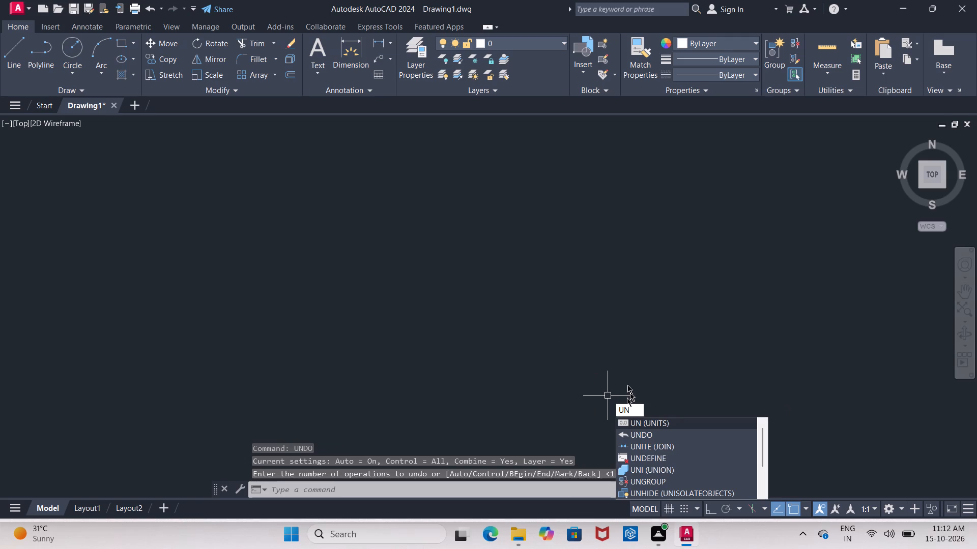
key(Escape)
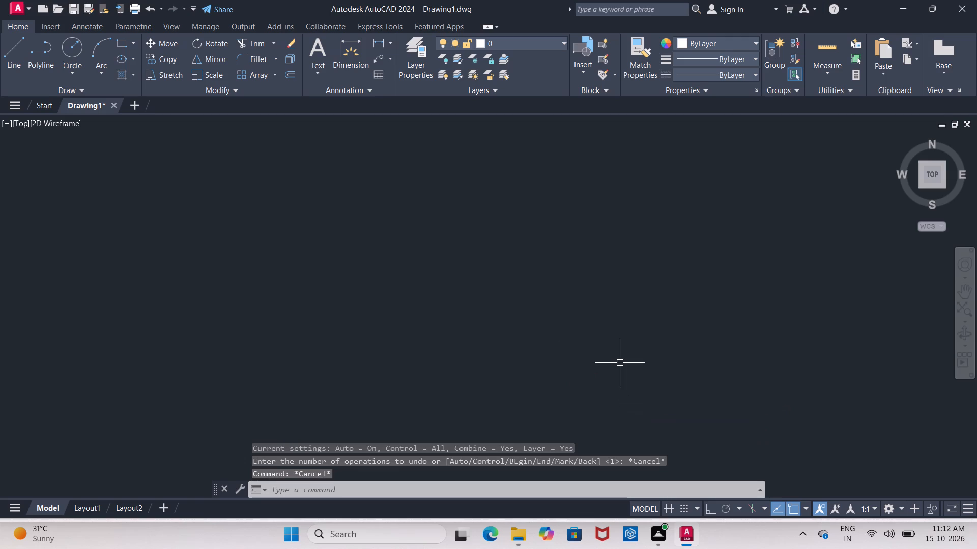
Turn on log file recording with LOGFILEON.
text(LOG)
click(714, 390)
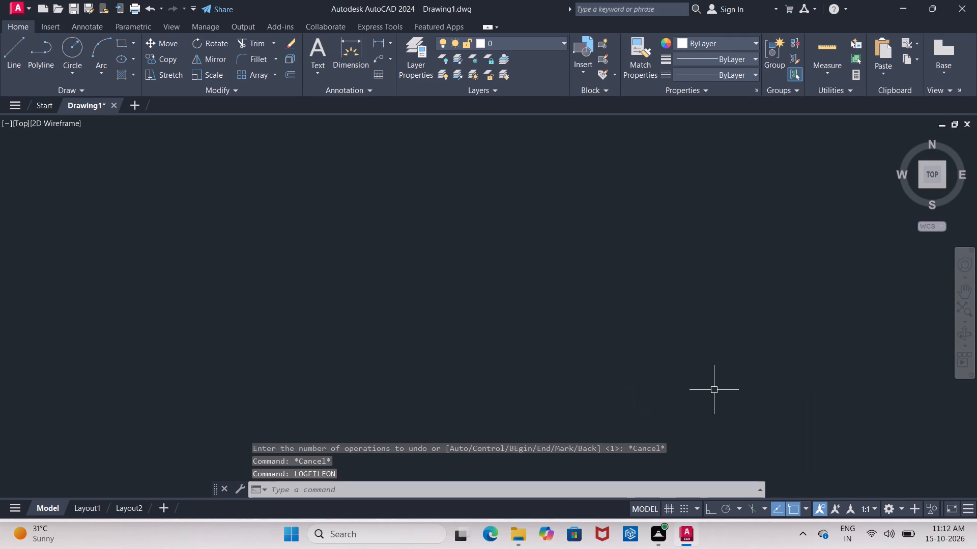
Examine the Open and Save settings in Options, including the log file setting, and close the dialog.
text(OP)
key(t)
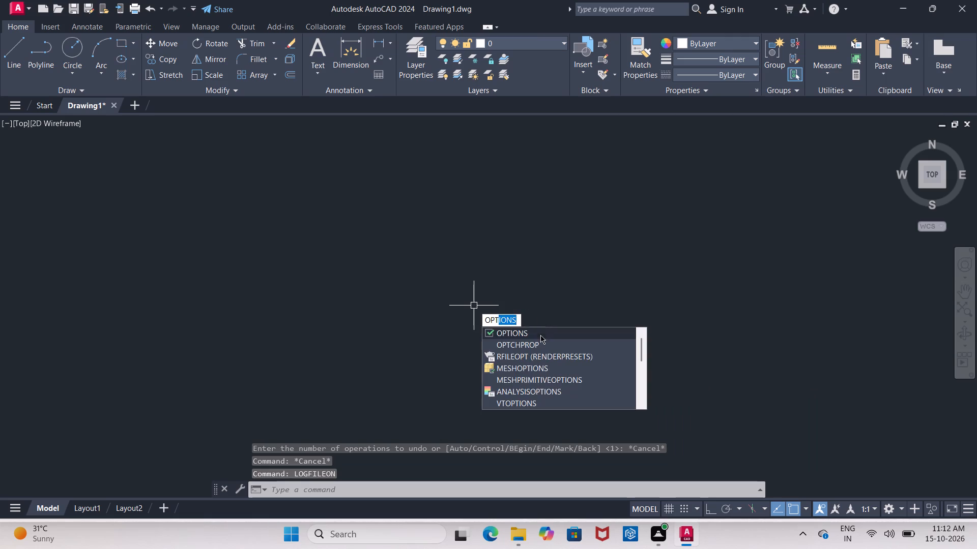
click(540, 335)
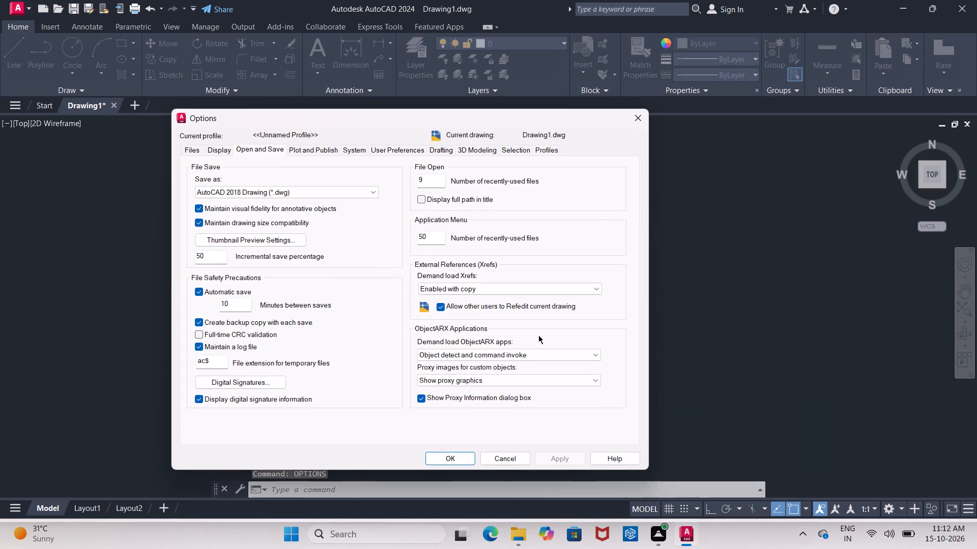
click(631, 119)
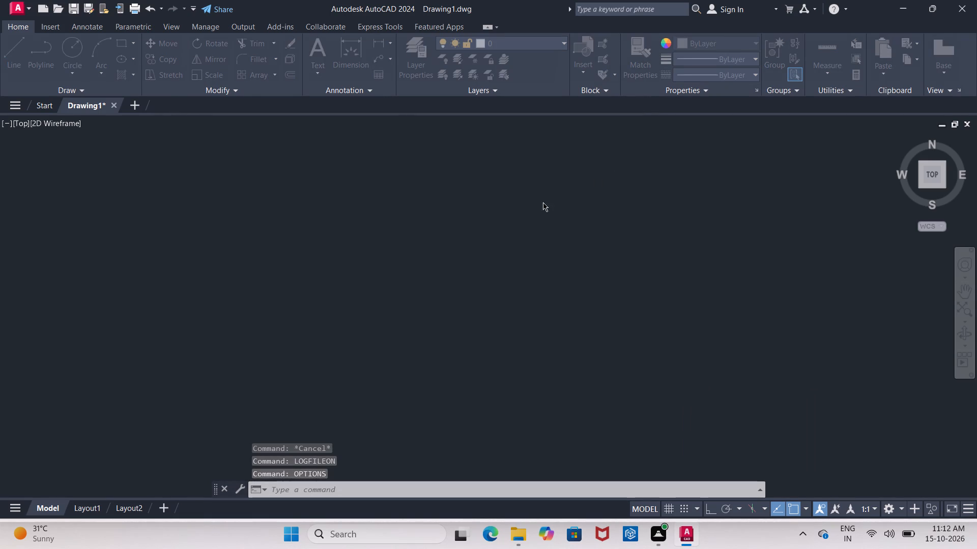
right_click(543, 202)
click(528, 198)
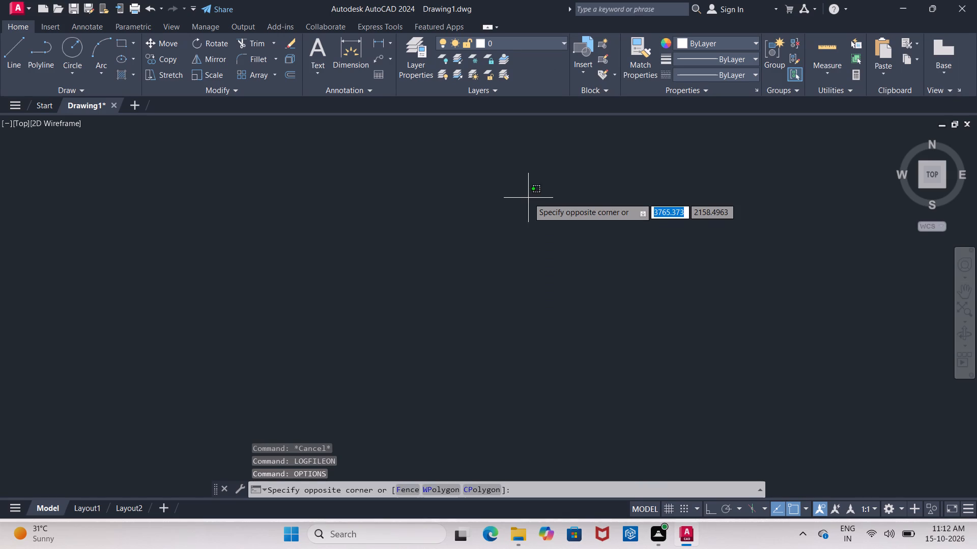
key(Escape)
Configure the drawing units to Architectural length with 0'-0 1/2" precision and an insertion scale of Inches.
text(UN)
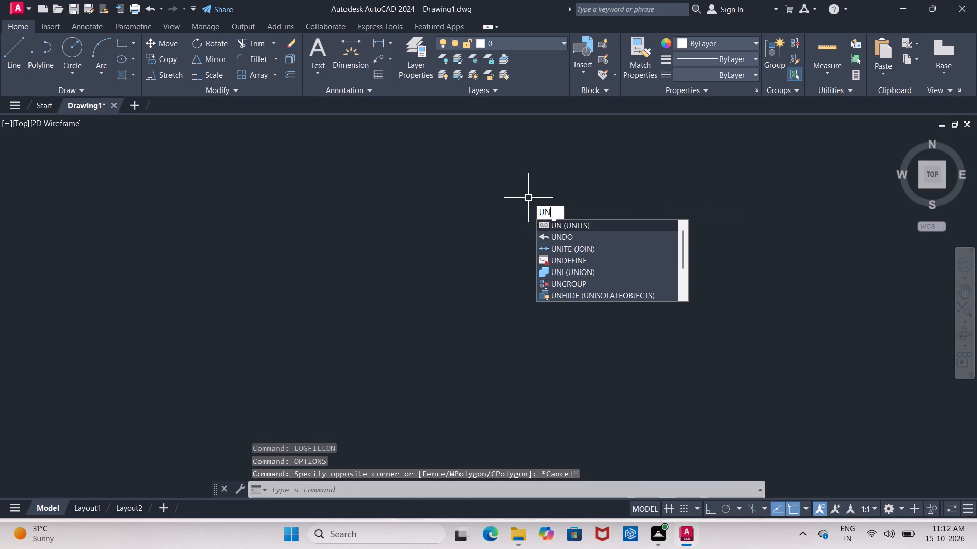
click(555, 227)
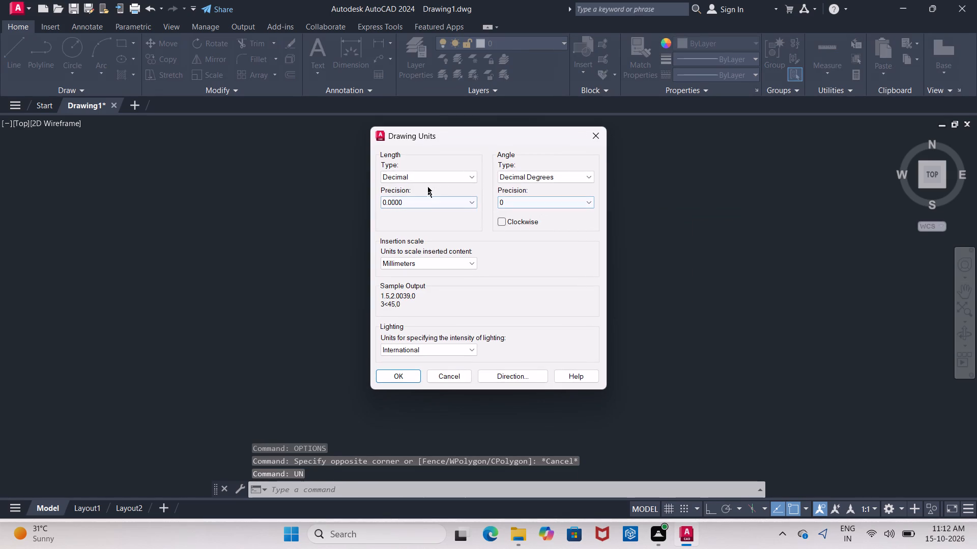
click(444, 172)
click(436, 184)
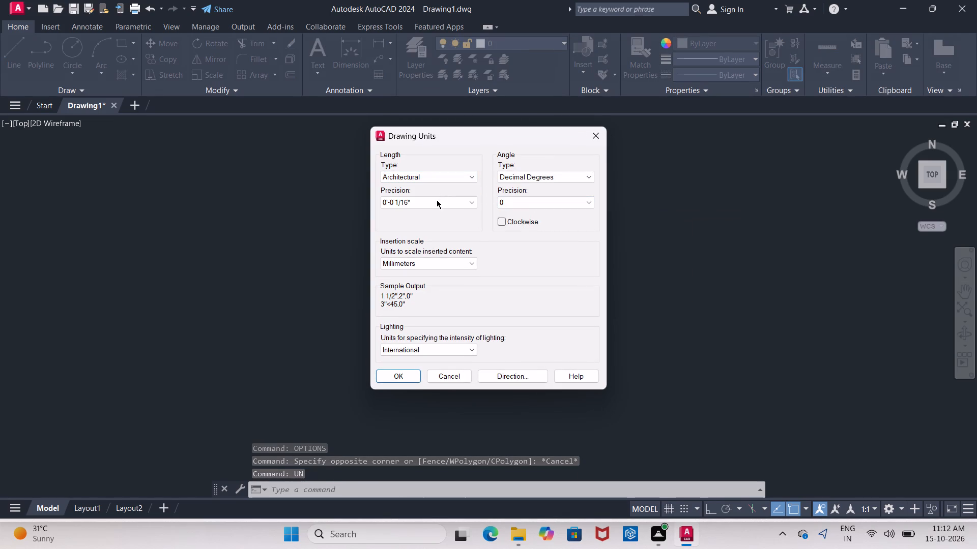
click(437, 200)
click(436, 206)
click(437, 200)
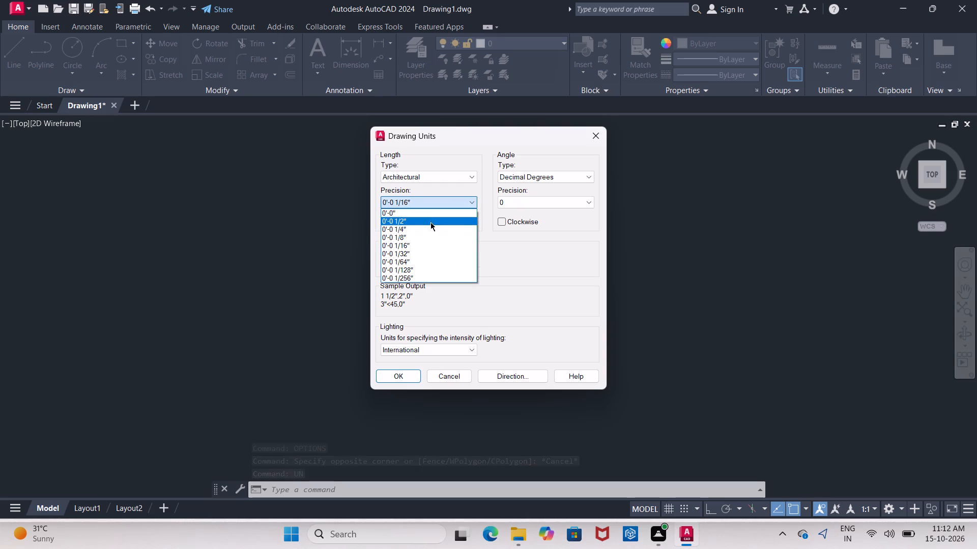
click(430, 222)
click(442, 253)
click(441, 266)
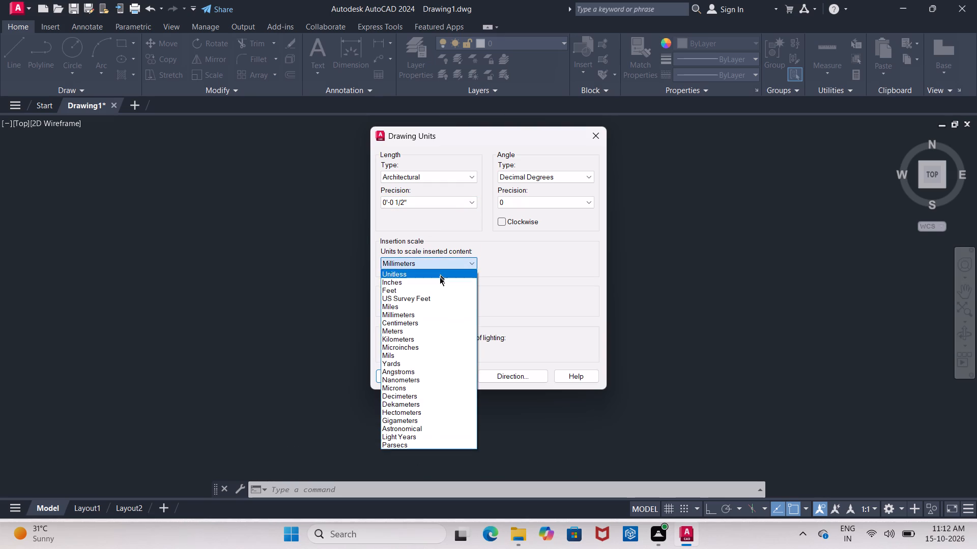
click(437, 286)
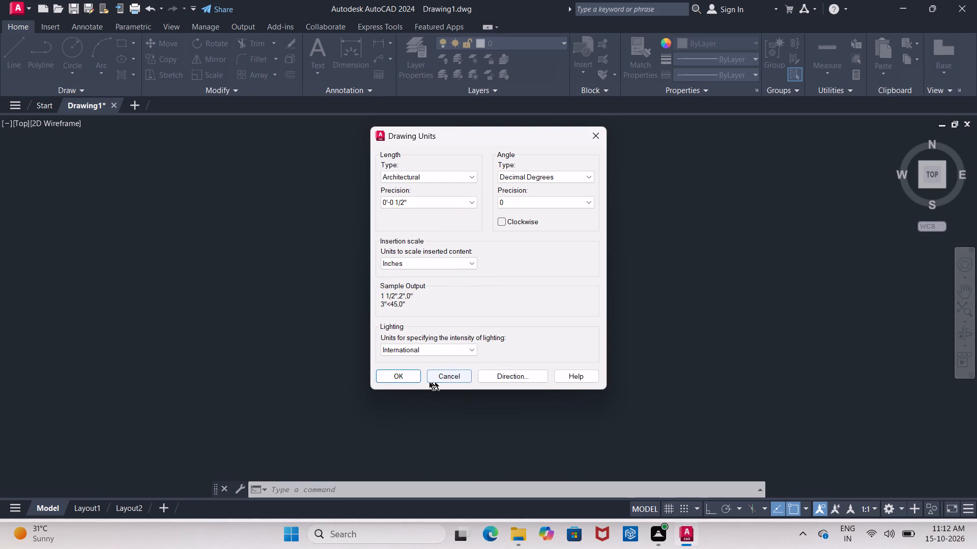
click(408, 374)
Set the ISO-25 dimension style's linear primary units to Architectural with 0'-0 1/2" precision.
key(d)
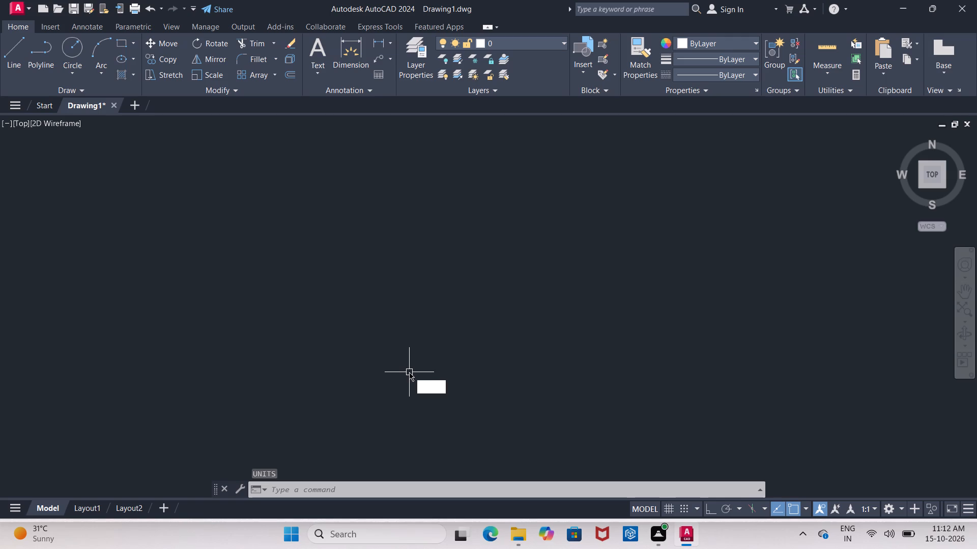
key(space)
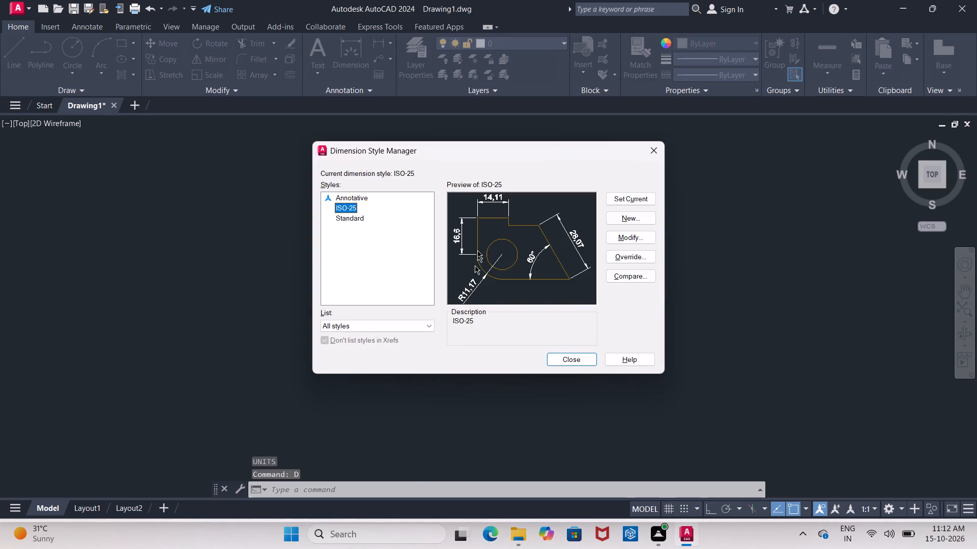
click(621, 237)
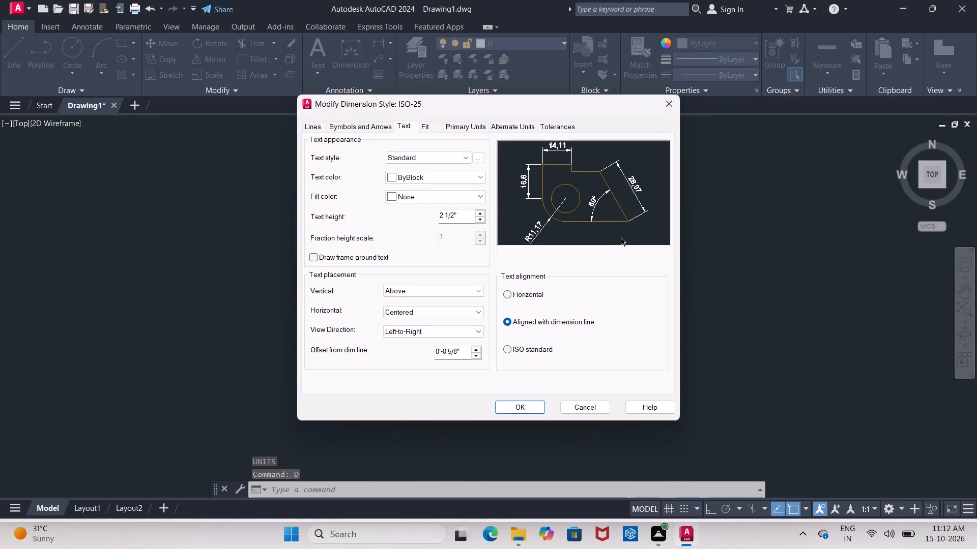
click(469, 125)
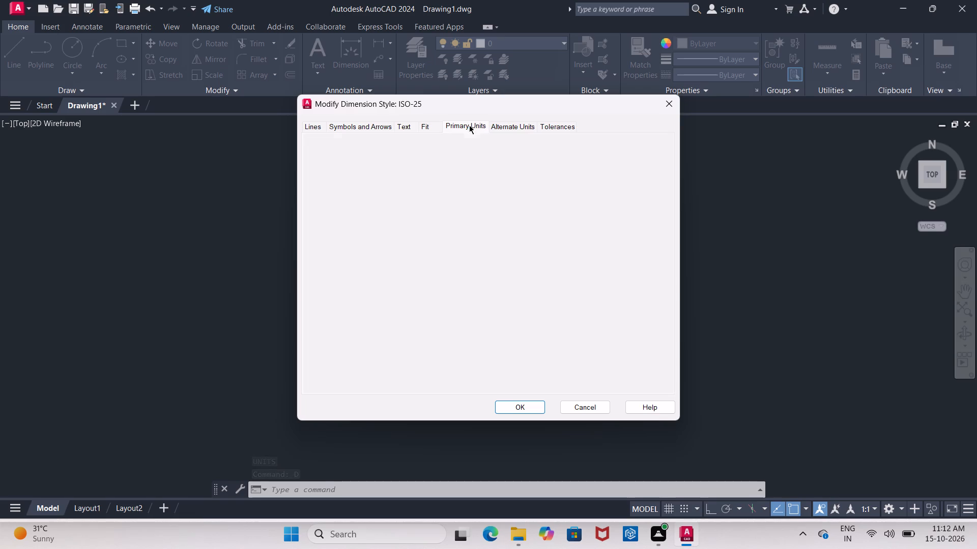
click(477, 152)
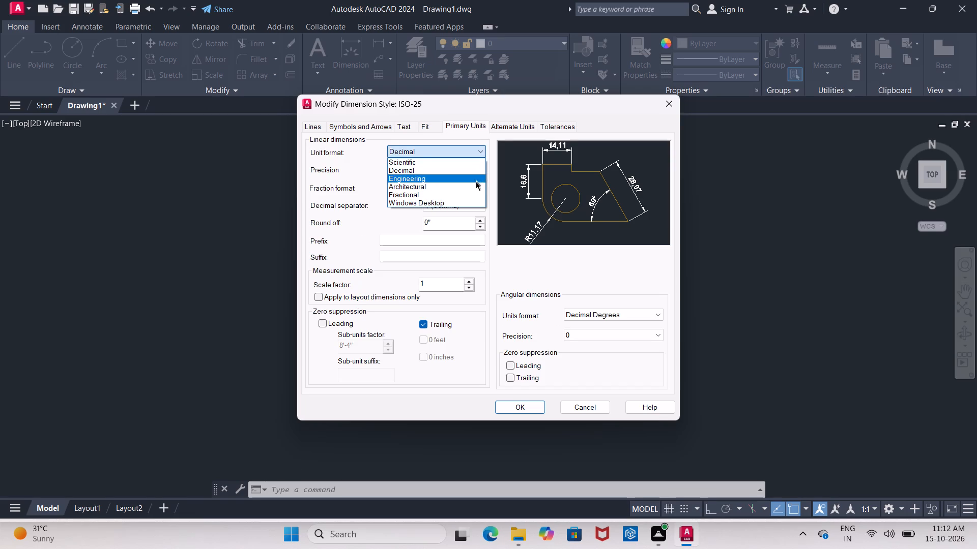
click(475, 183)
click(478, 173)
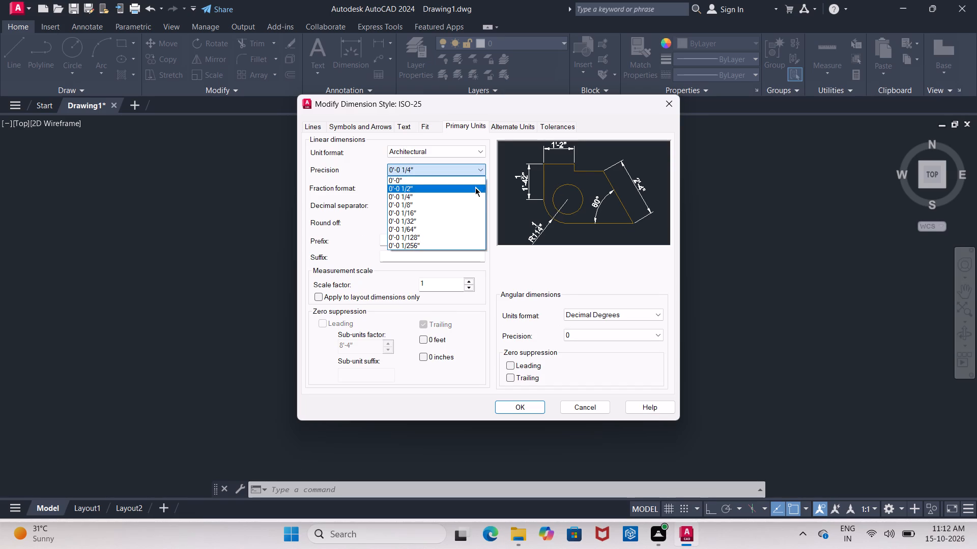
click(475, 188)
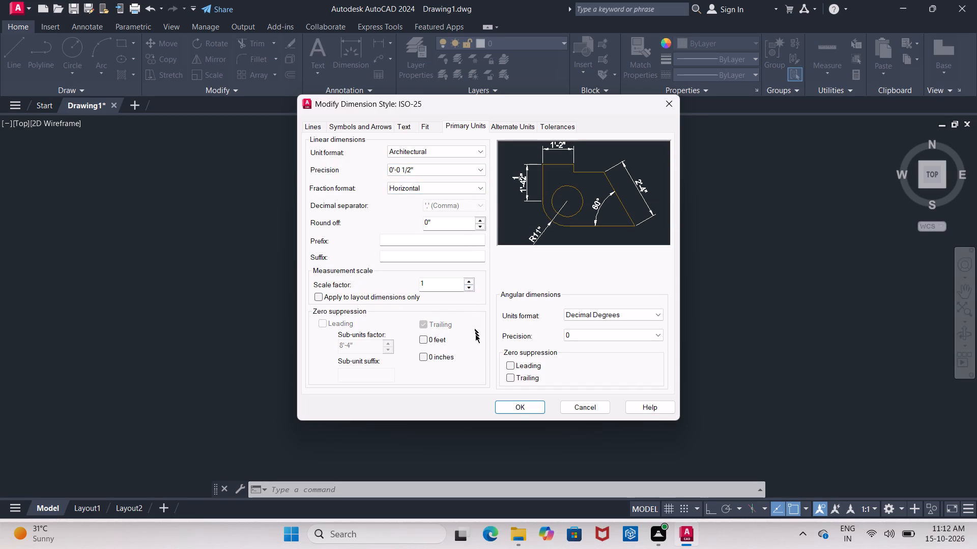
Set the ISO-25 dimension style's text height to 9" and its offset from the dimension line to 2".
click(410, 128)
drag(462, 215, 434, 217)
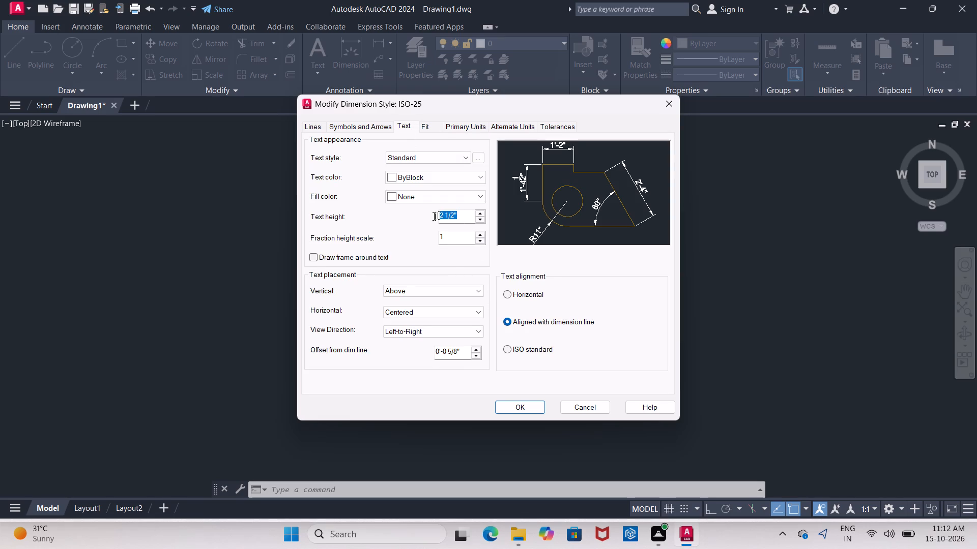
drag(434, 217, 422, 220)
key(9)
key(shift+quotedbl)
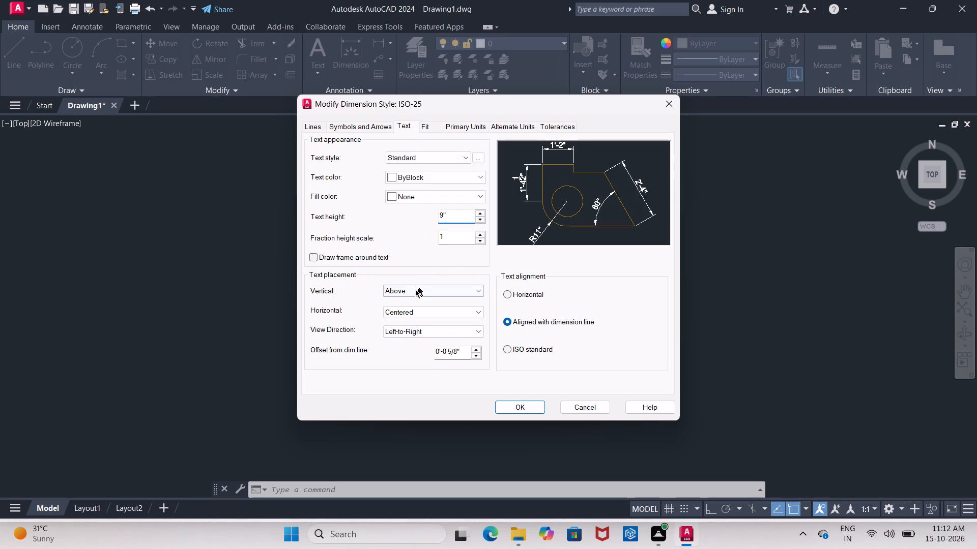
drag(464, 355, 408, 364)
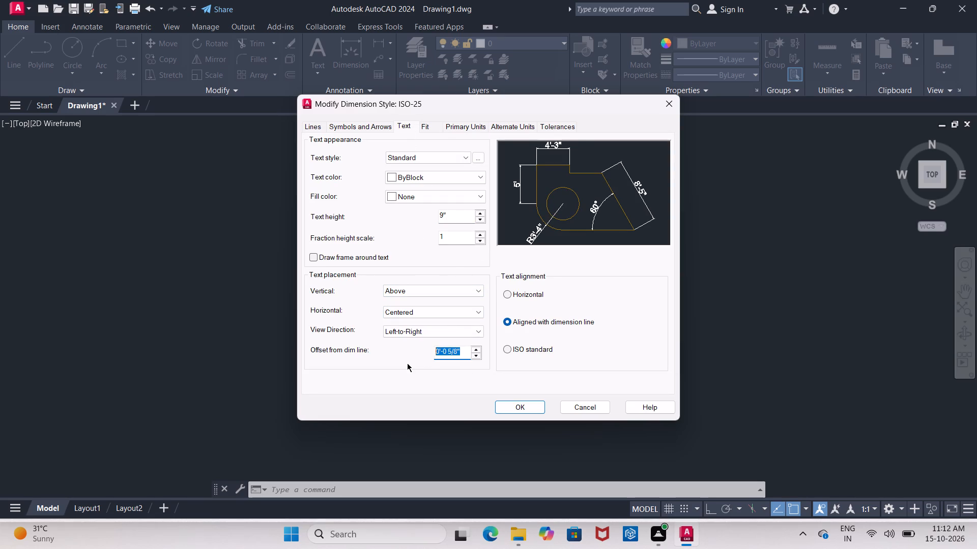
key(2)
key(shift+quotedbl)
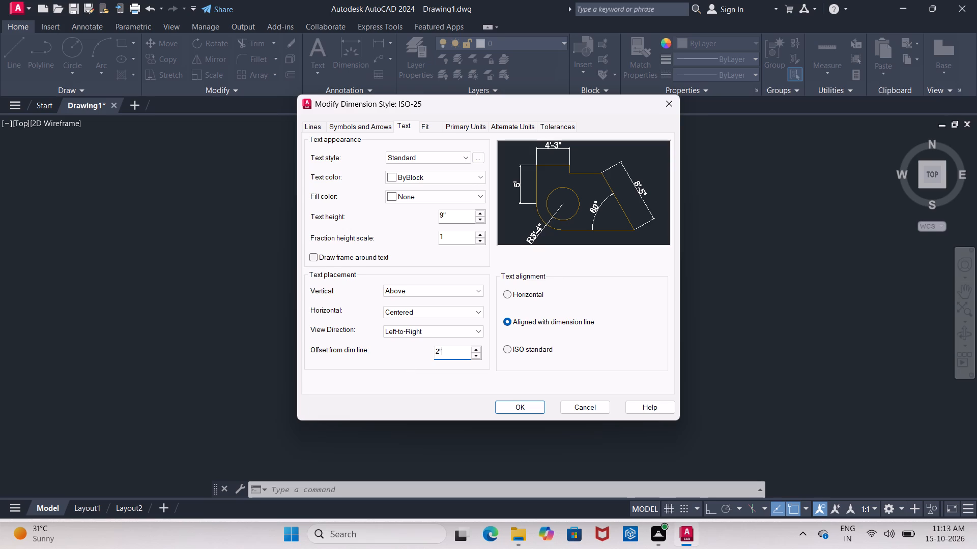
key(Return)
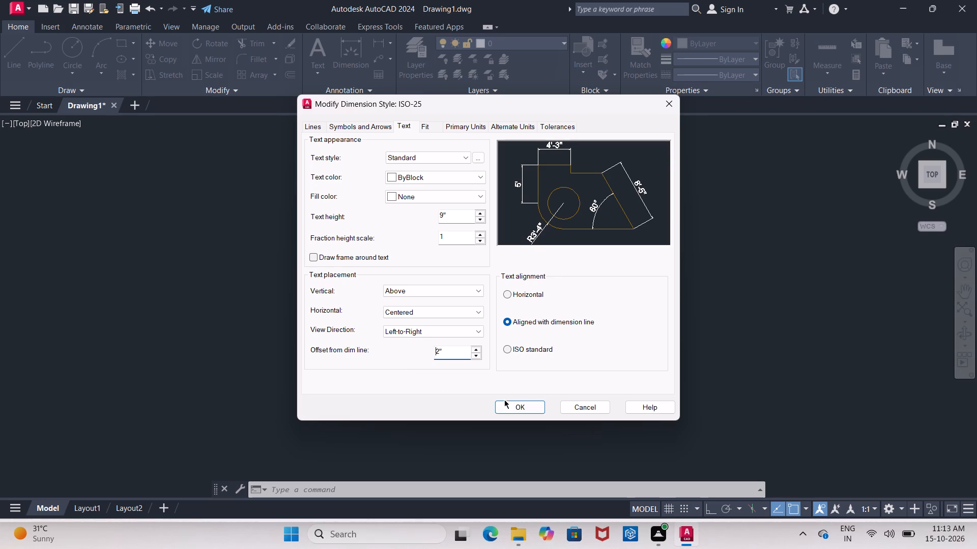
Save the ISO-25 dimension style changes, make ISO-25 the current style and close the Dimension Style Manager.
click(505, 404)
click(642, 200)
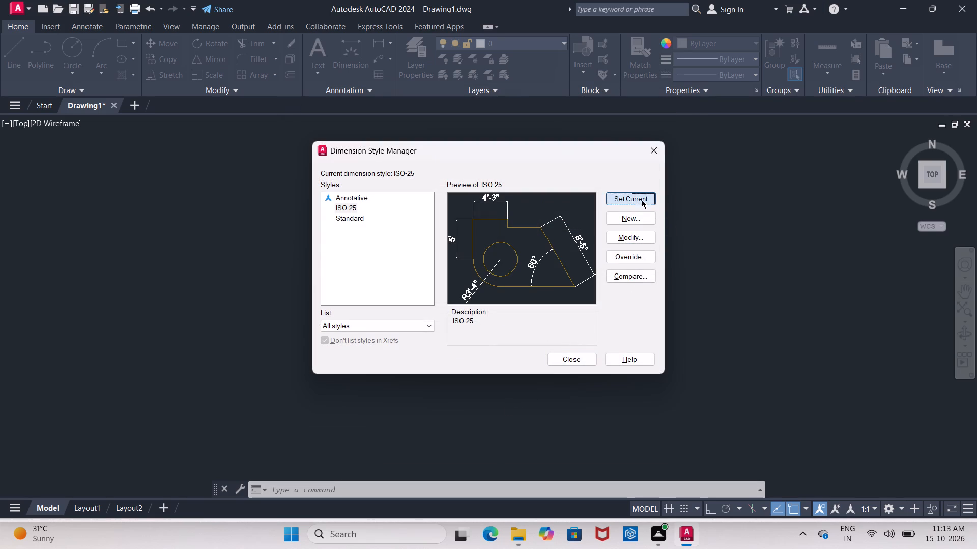
click(564, 357)
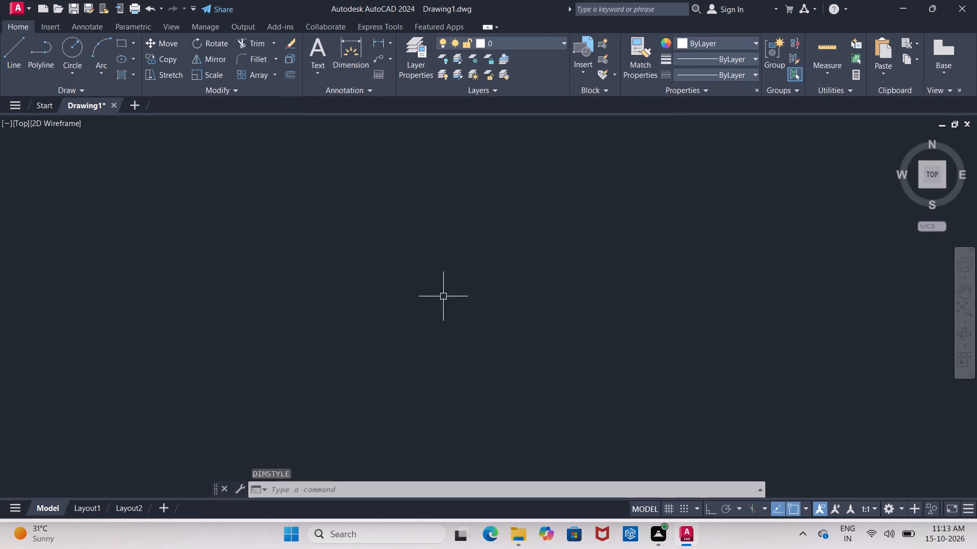
Draw a horizontal line 10'6" long as the top inner wall line of the first room.
click(15, 50)
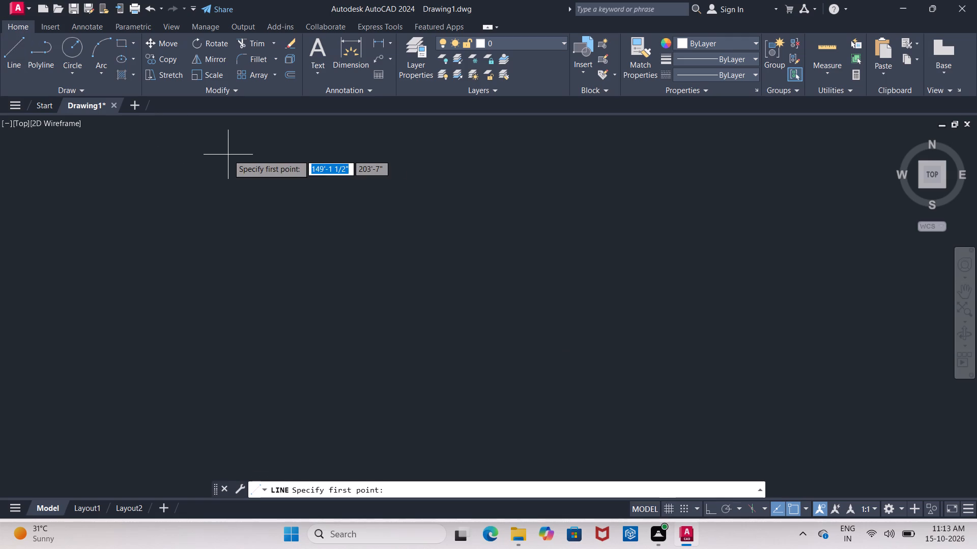
click(315, 189)
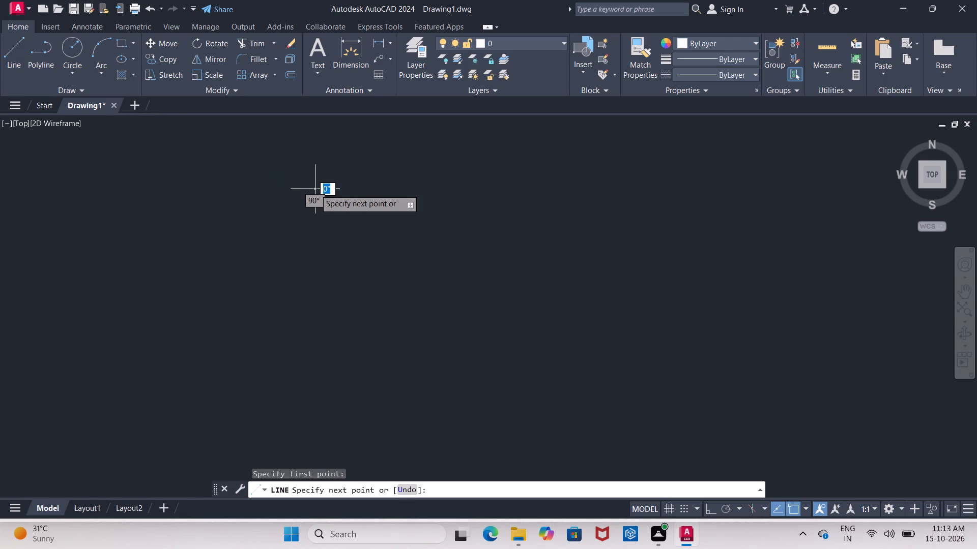
text(10)
key(apostrophe)
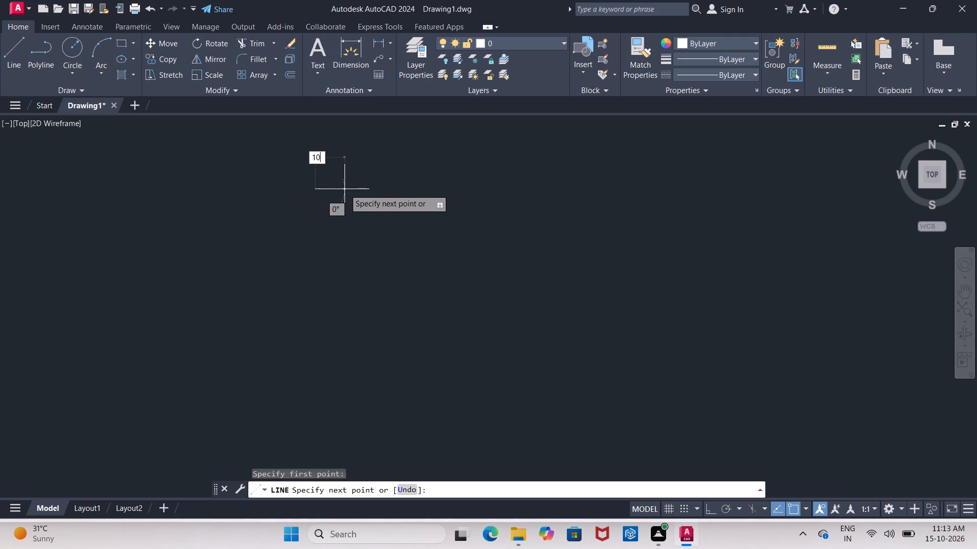
key(6)
key(shift+quotedbl)
key(Return)
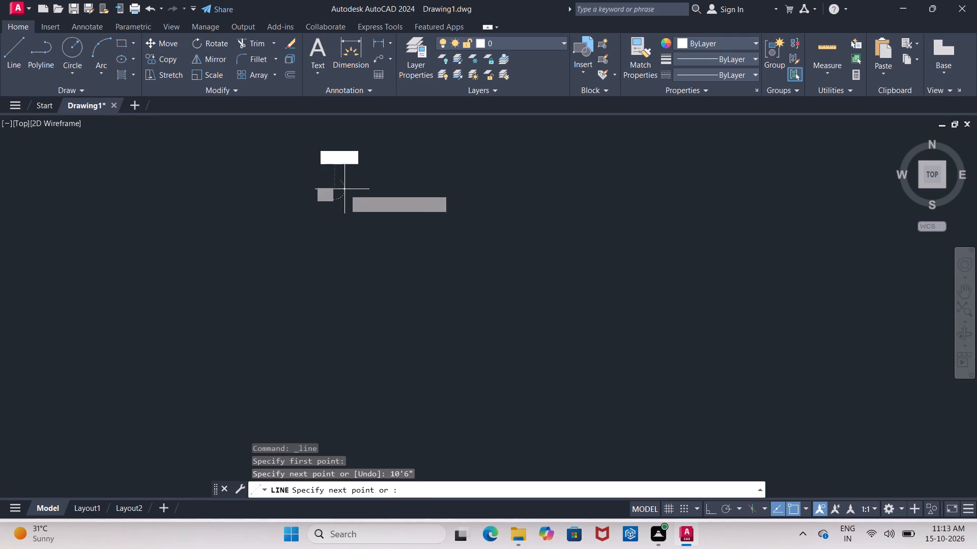
key(Escape)
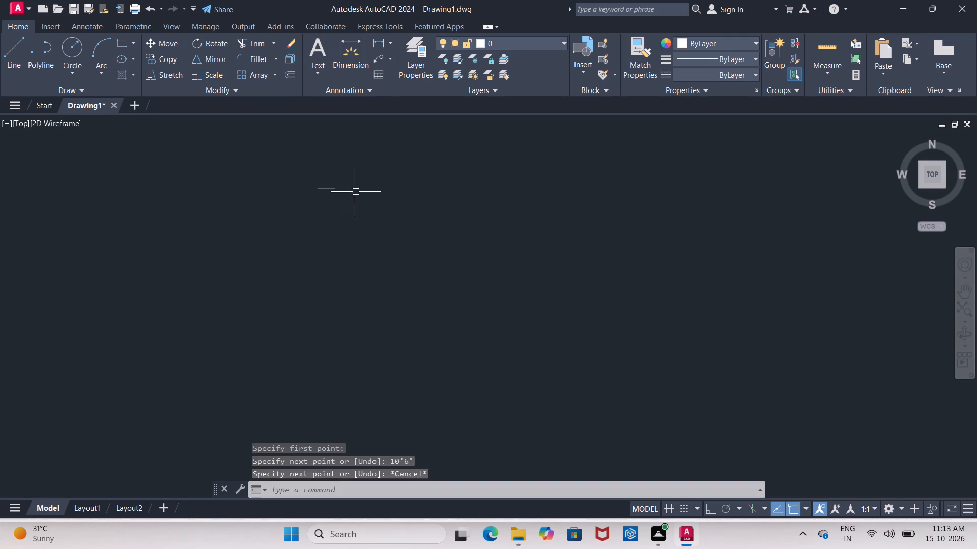
Check the horizontal line's length by previewing a linear dimension between its two endpoints, without placing it.
scroll(233, 117, up, 5)
middle_drag(311, 170, 190, 0)
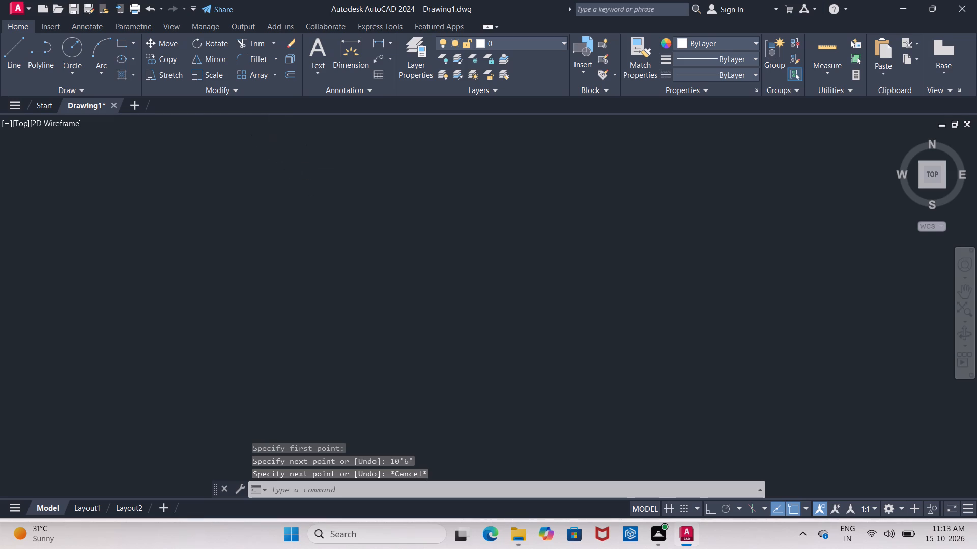
middle_drag(190, 0, 14, 0)
middle_drag(342, 399, 196, 263)
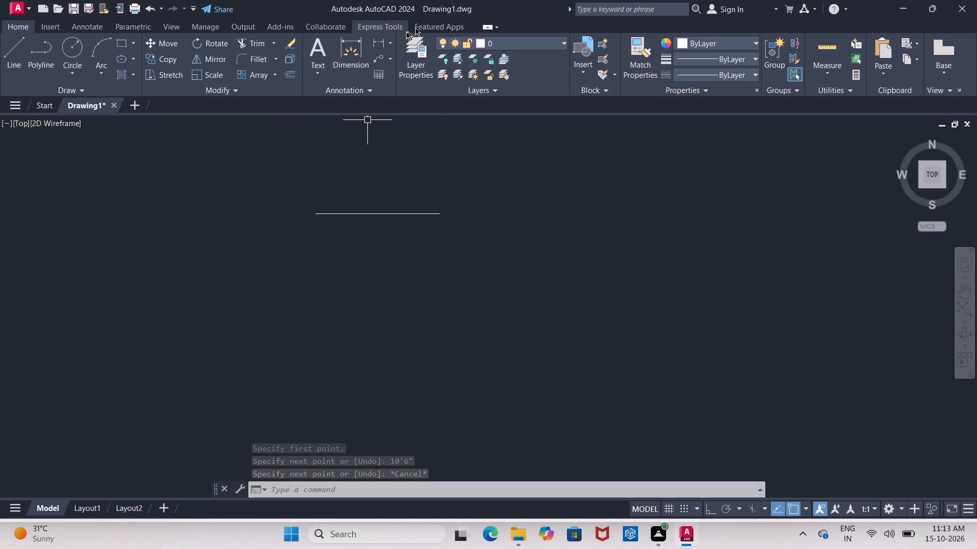
click(380, 44)
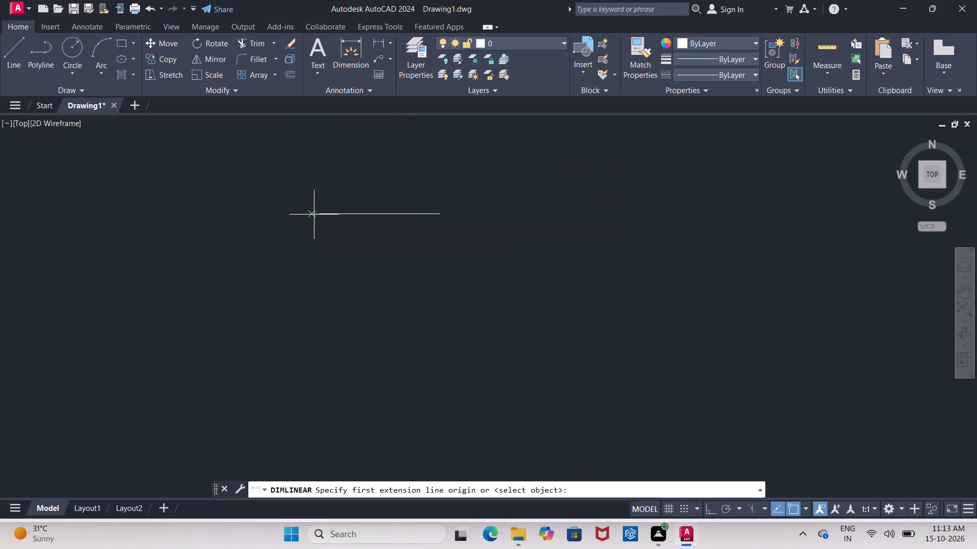
click(314, 214)
click(441, 216)
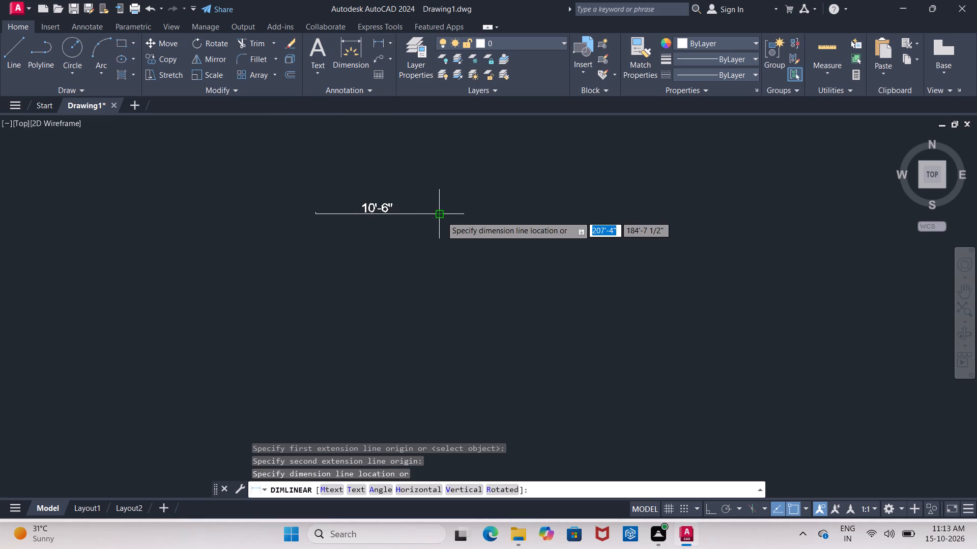
key(Escape)
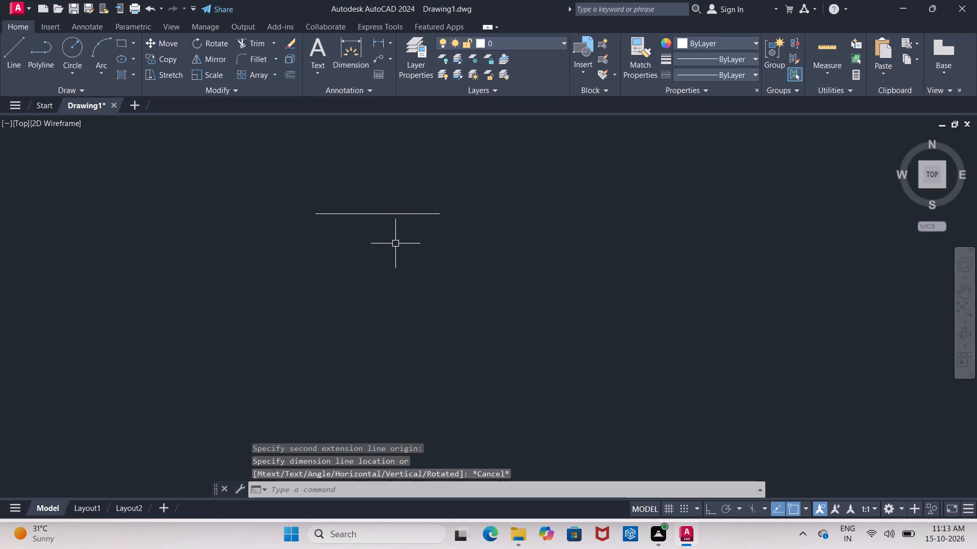
Draw a 12' vertical line downward from the right end of the horizontal line.
click(17, 50)
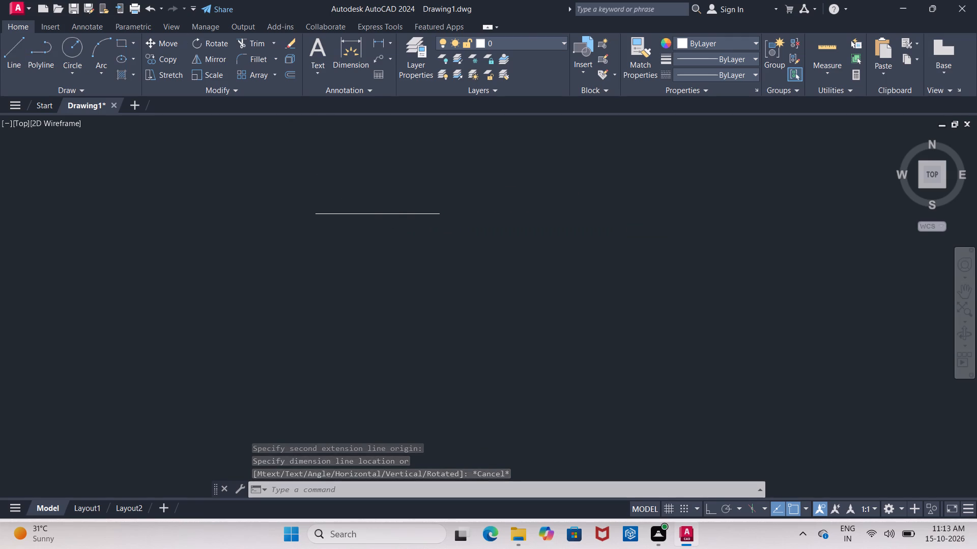
click(441, 217)
text(12)
key(apostrophe)
key(Return)
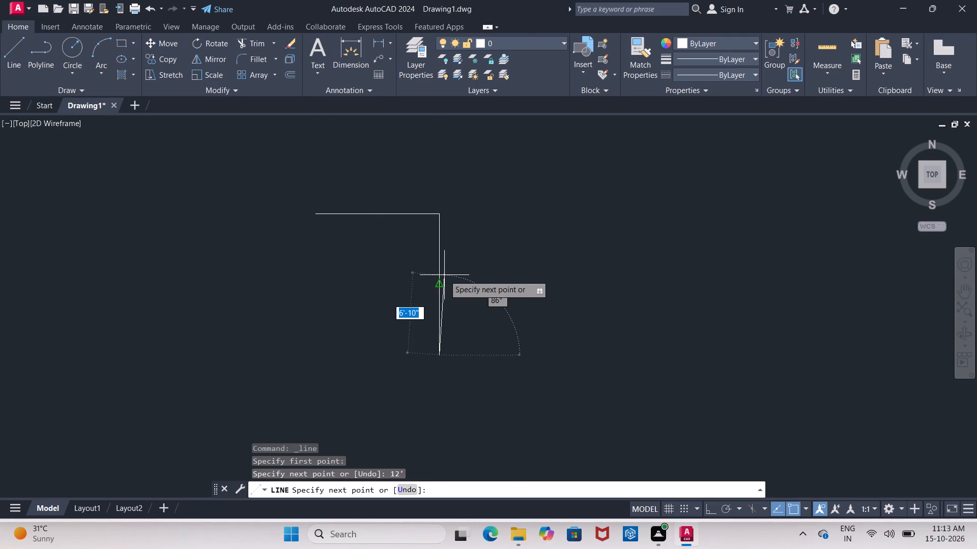
key(Escape)
Offset the 12' vertical line 4" outward to the right to form the room's right wall.
key(o)
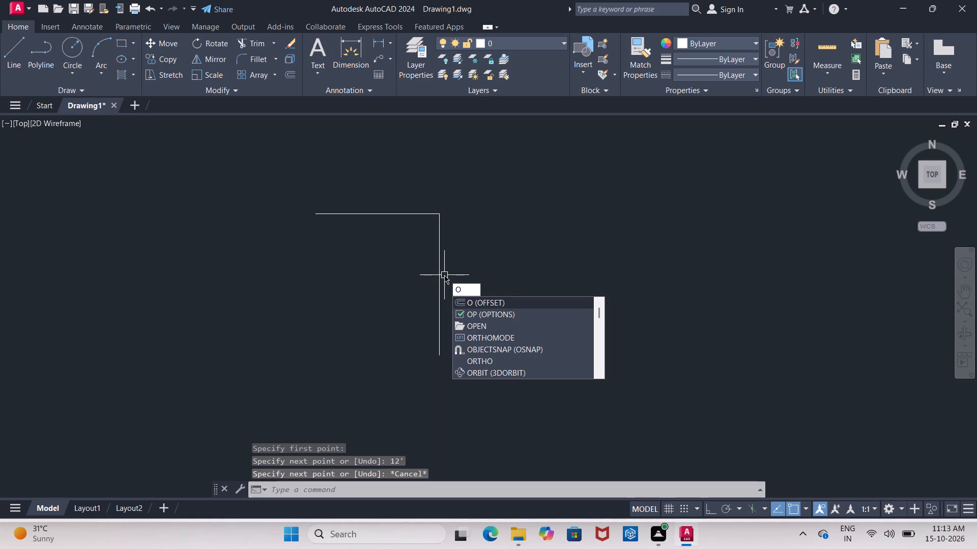
key(Return)
text(4")
key(Return)
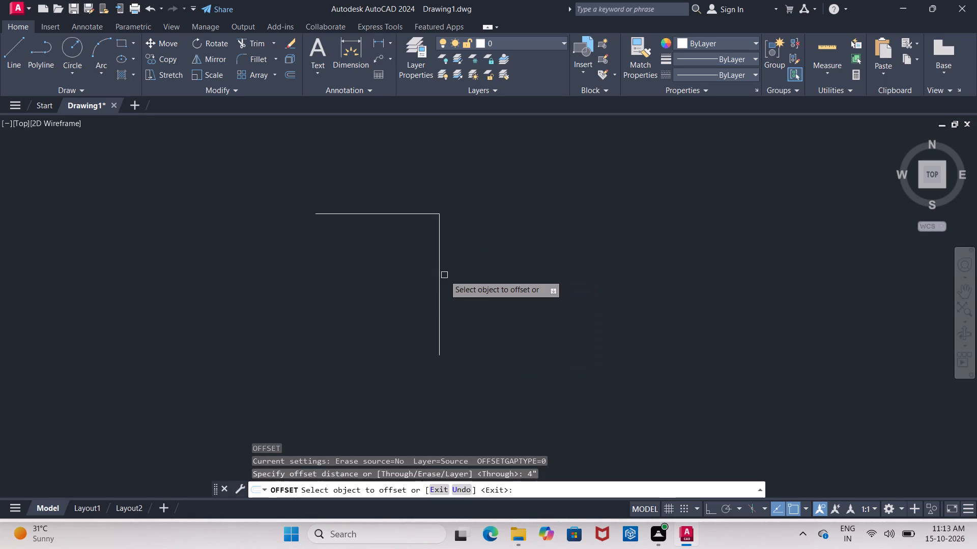
click(438, 268)
click(509, 279)
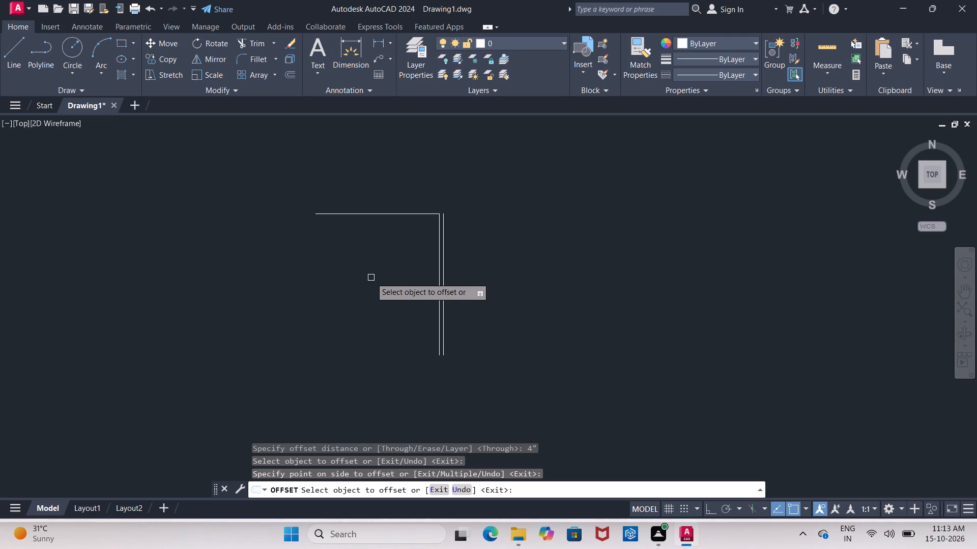
key(Return)
Offset the room's top horizontal line 9" upward to form the top wall.
key(Return)
text(9")
key(Return)
click(367, 215)
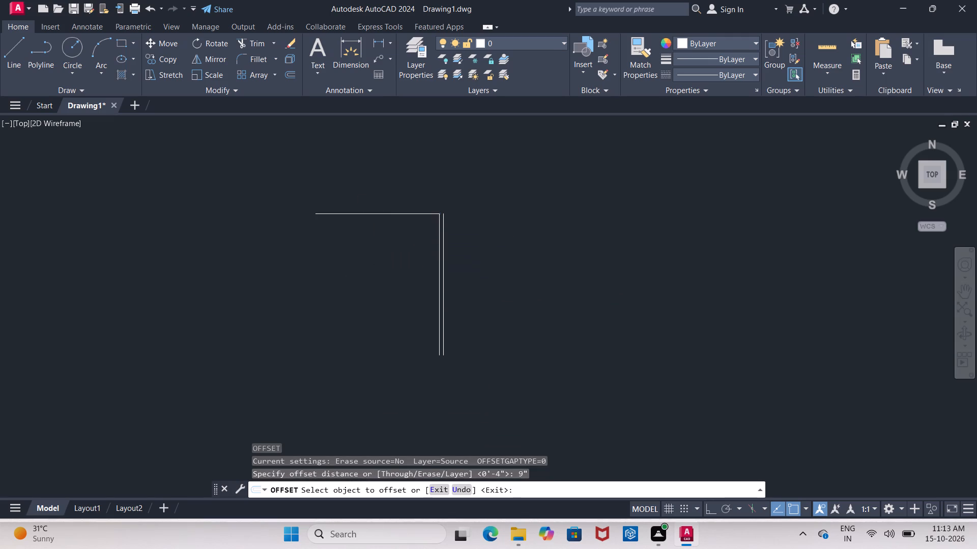
click(365, 178)
key(Escape)
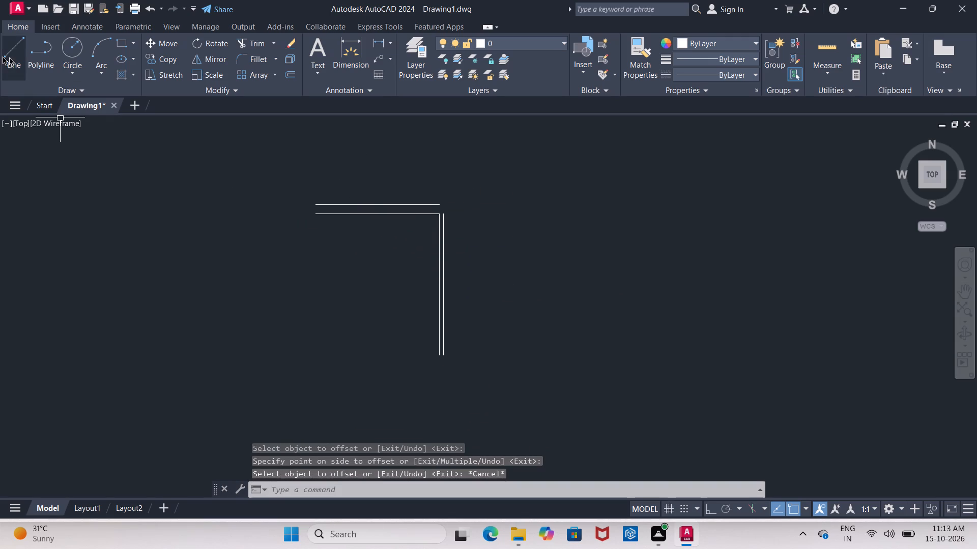
Draw a 12' vertical line downward from the left end of the inner top line, with Ortho mode turned on.
click(11, 58)
click(317, 214)
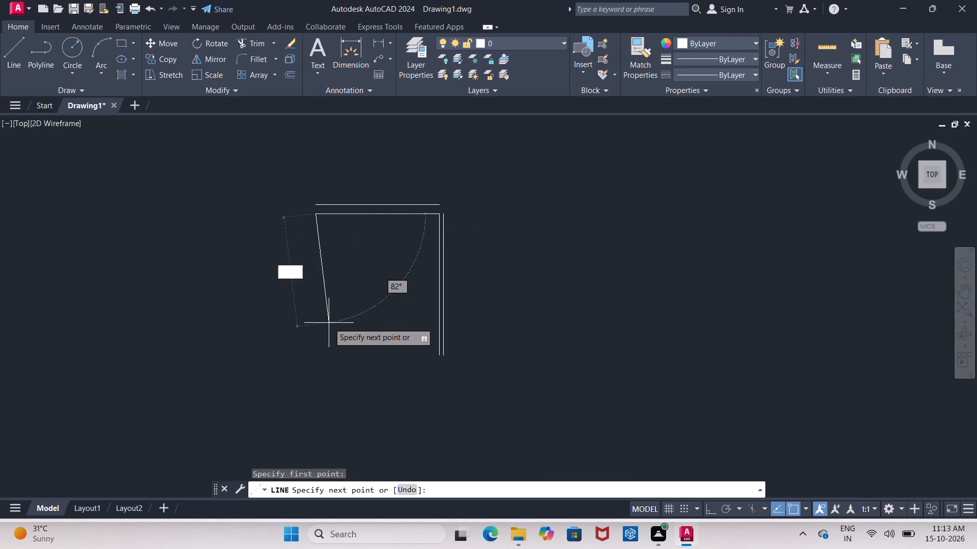
click(704, 505)
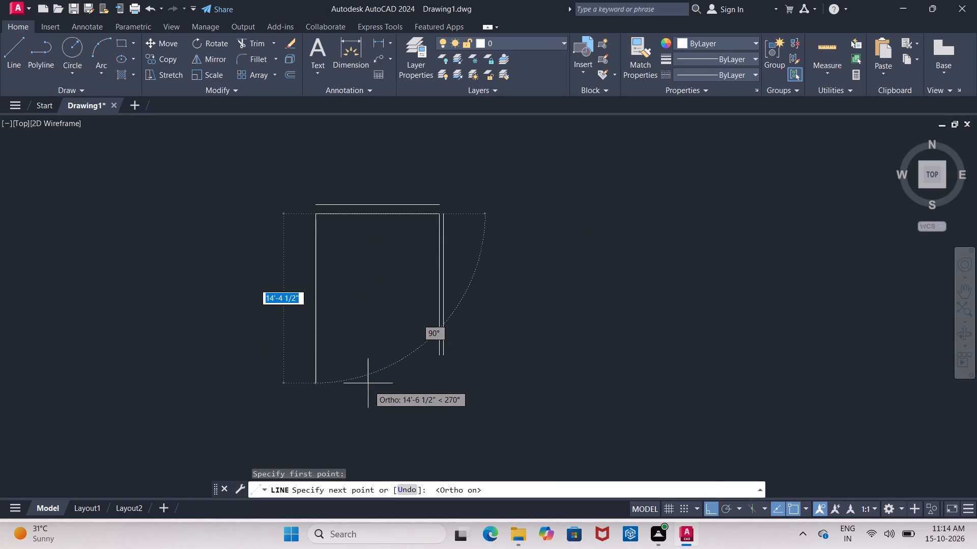
text(12)
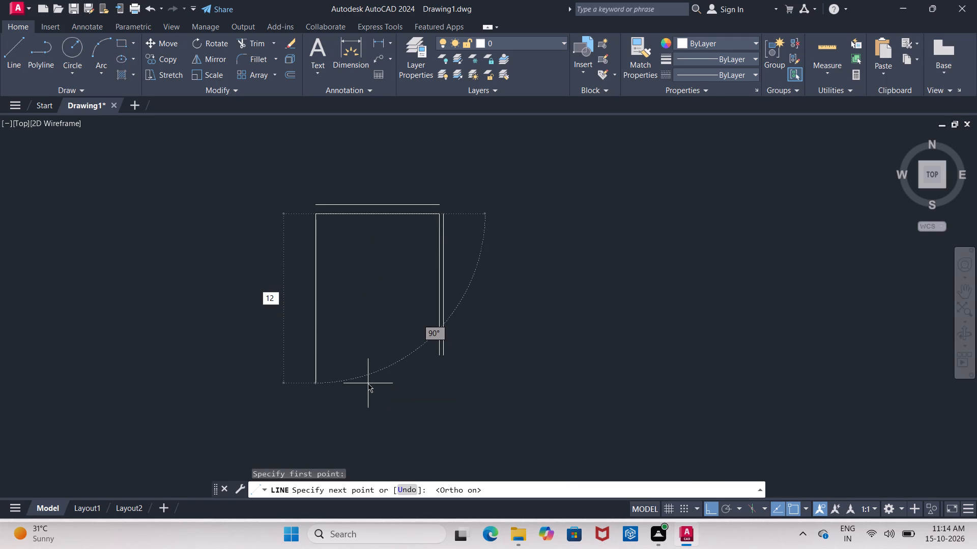
key(apostrophe)
key(Return)
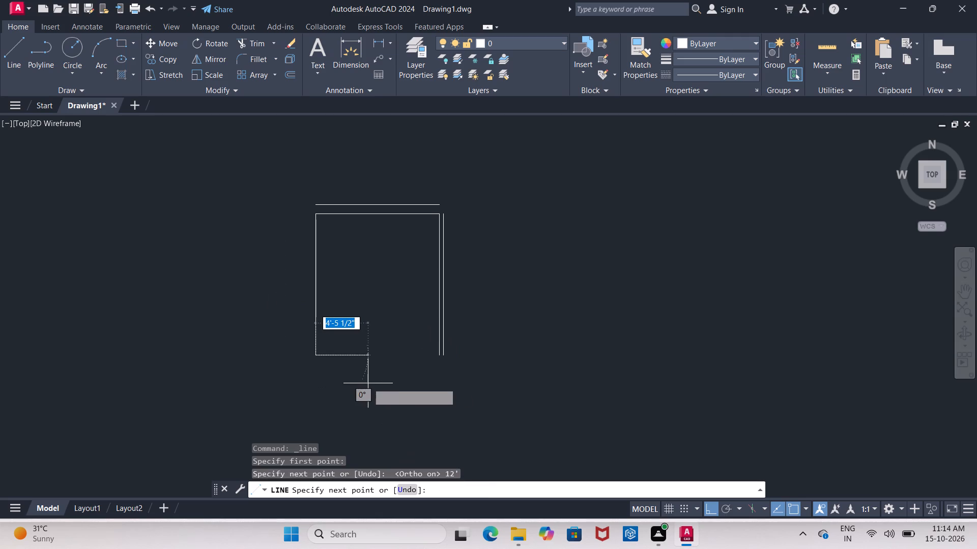
key(Escape)
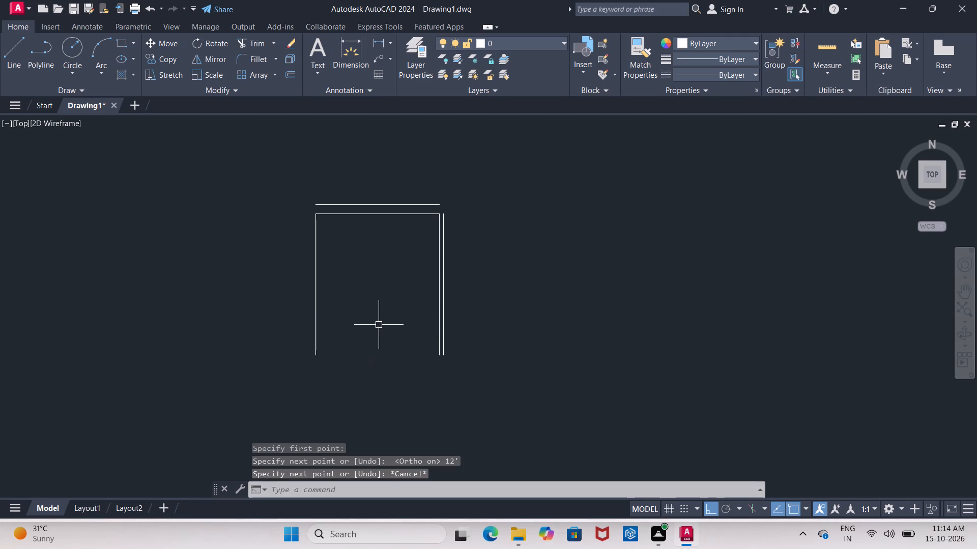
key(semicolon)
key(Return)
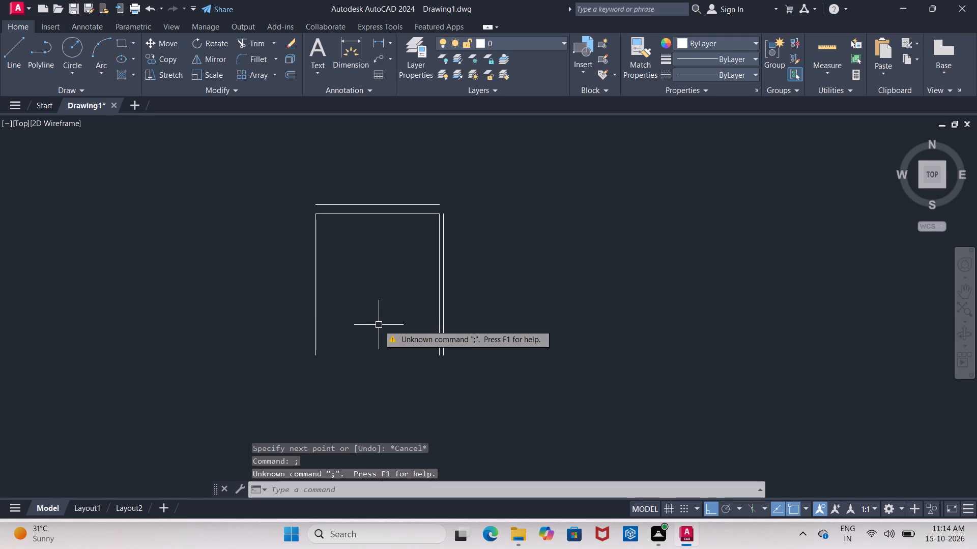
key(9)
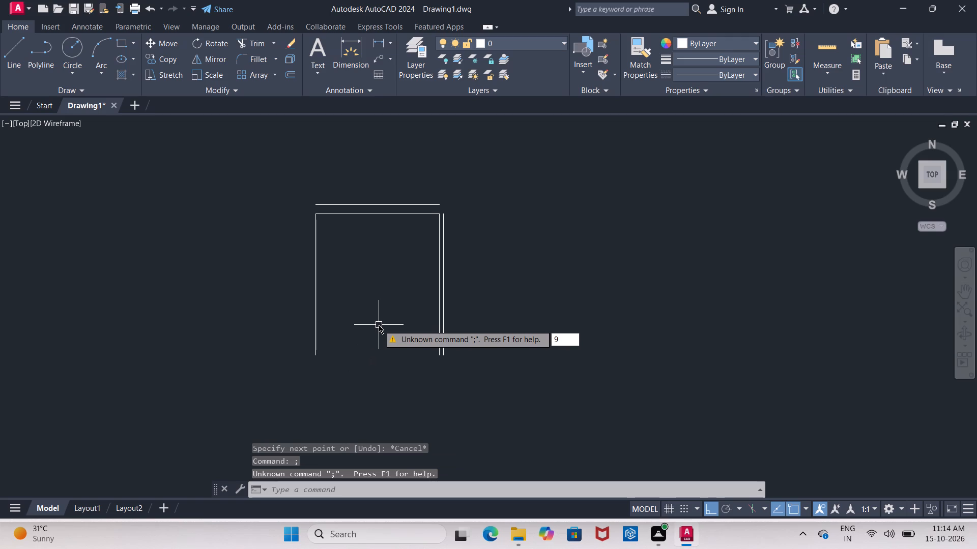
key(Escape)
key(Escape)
Offset the left vertical line 9" outward to the left to form the room's left wall.
key(o)
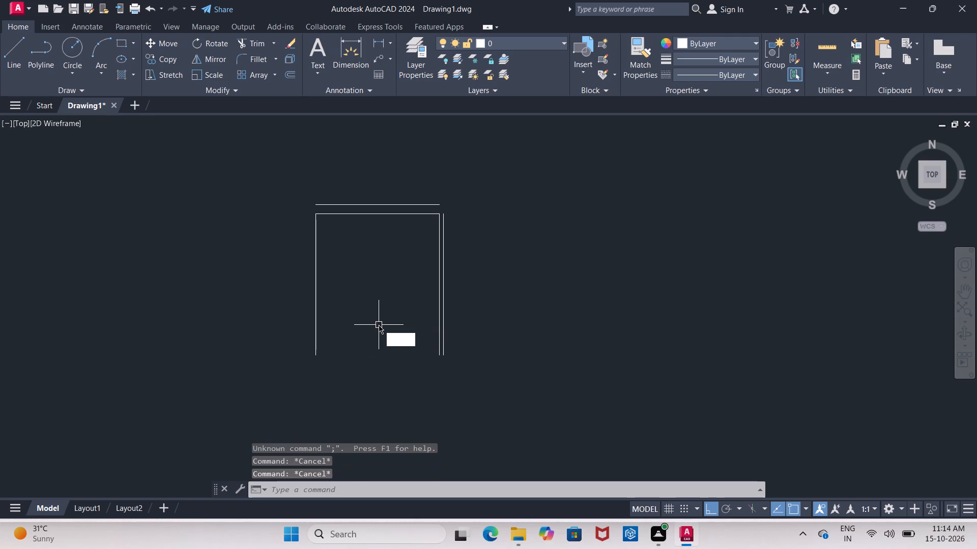
key(Return)
key(9)
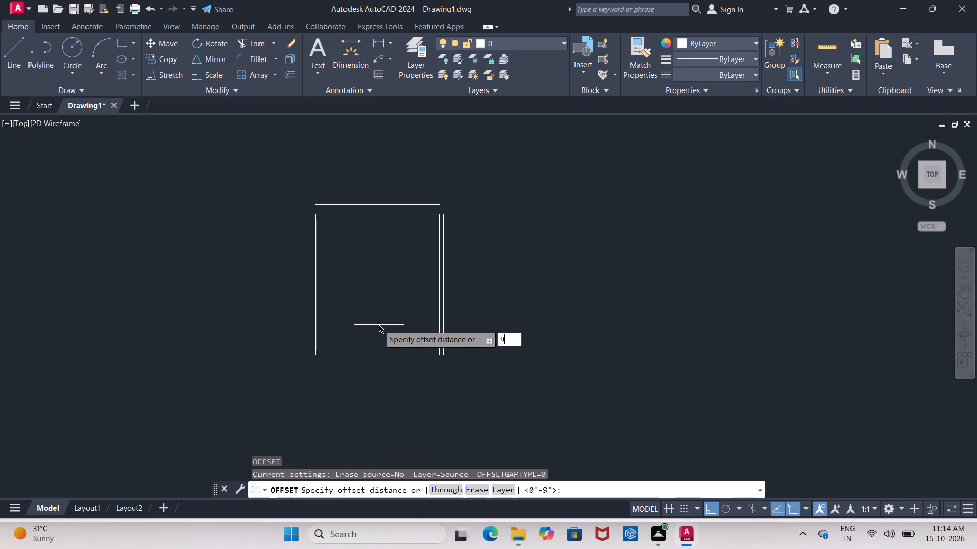
key(shift+quotedbl)
key(Return)
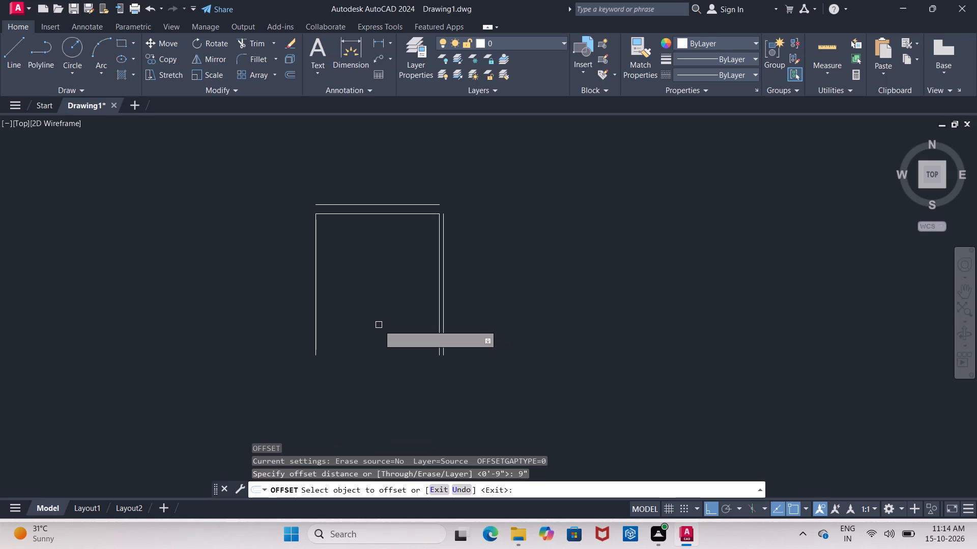
click(314, 268)
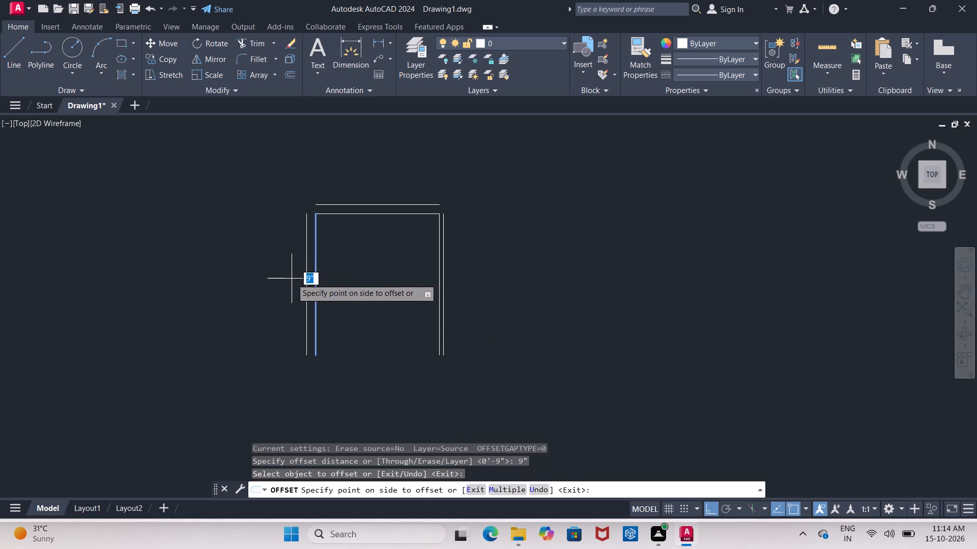
click(292, 279)
middle_drag(480, 305, 466, 305)
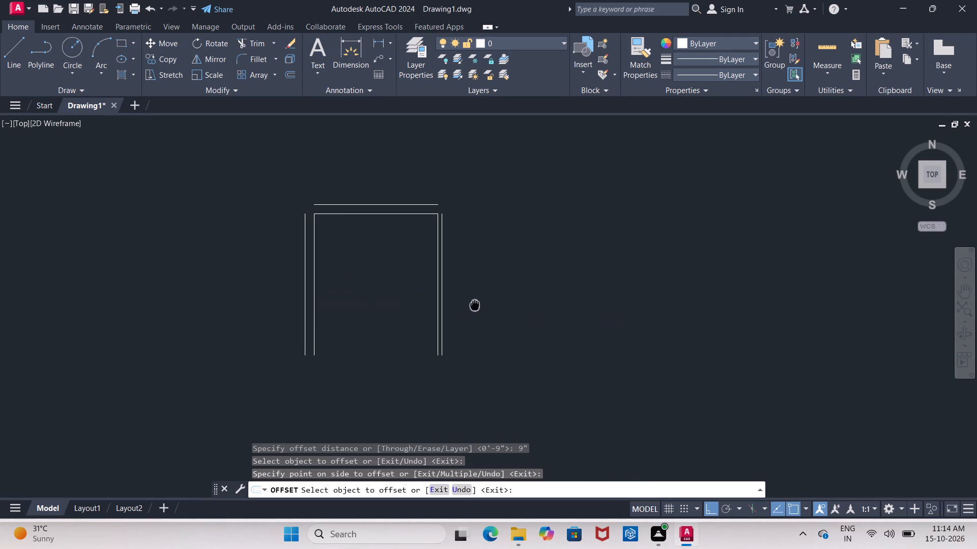
middle_drag(466, 305, 434, 293)
key(Return)
Offset the outer line of the first room's right wall 4' to the right.
key(Return)
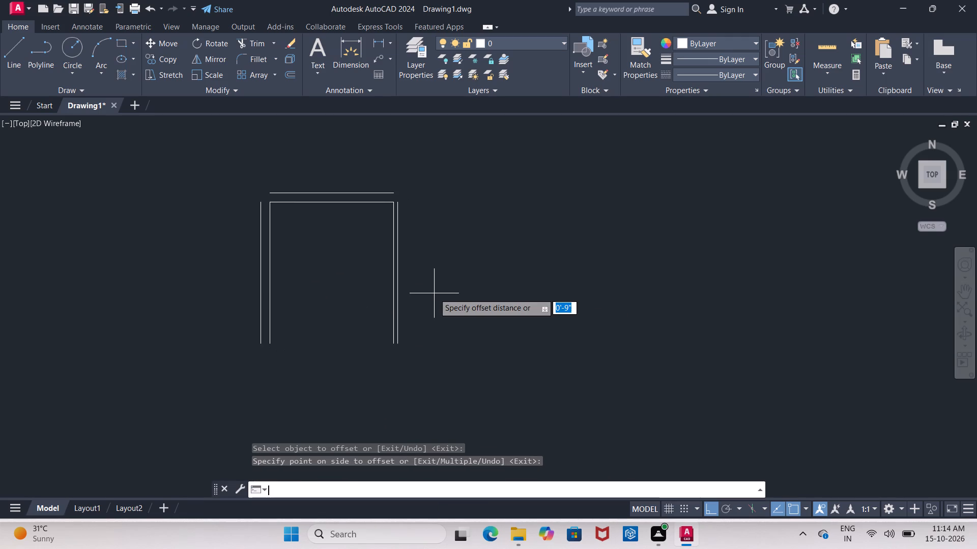
text(4')
key(Return)
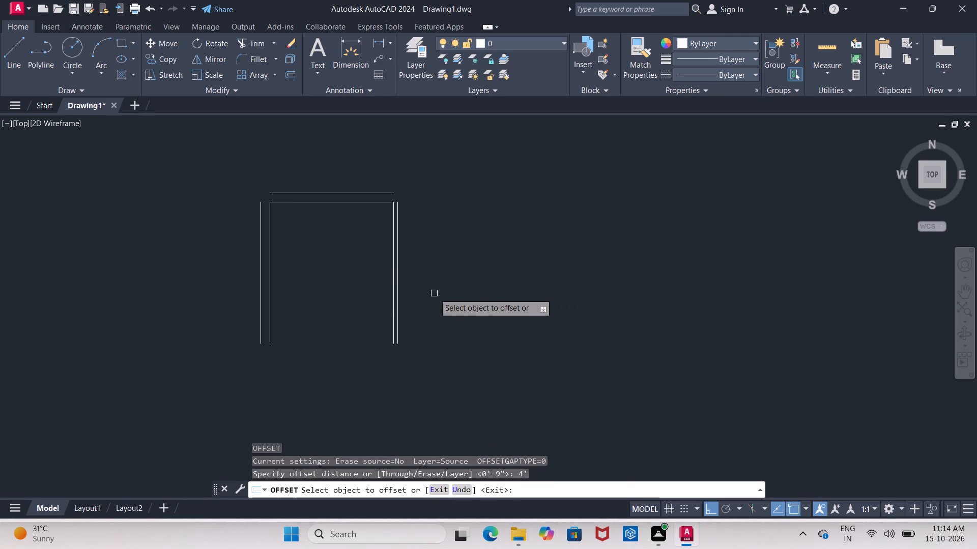
click(396, 267)
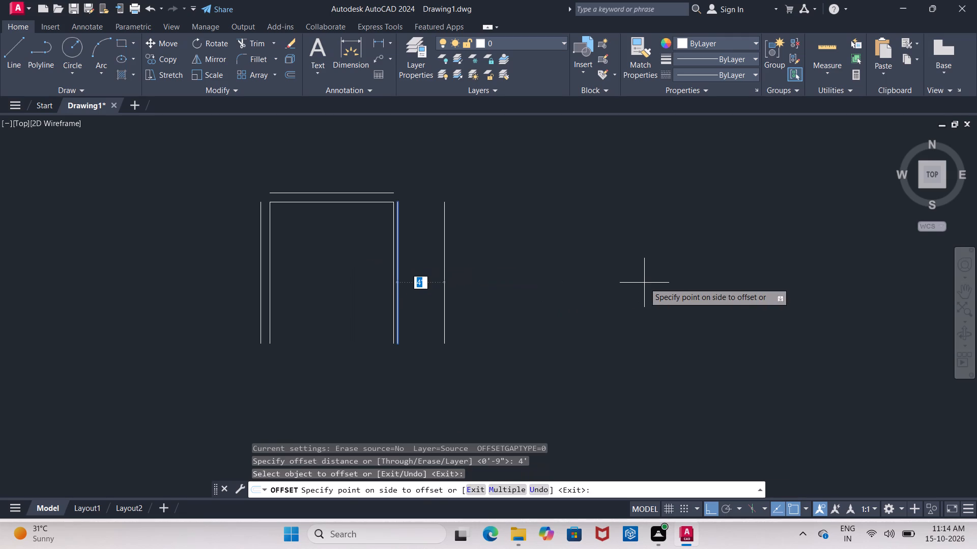
click(644, 283)
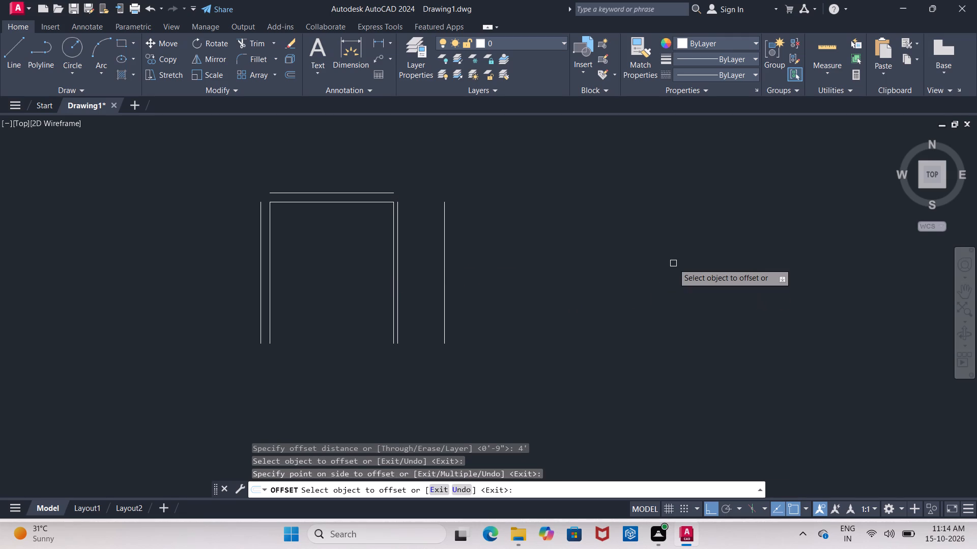
key(Return)
Offset the new vertical line 4" to the right to form the second partition wall.
key(Return)
text(4")
key(Return)
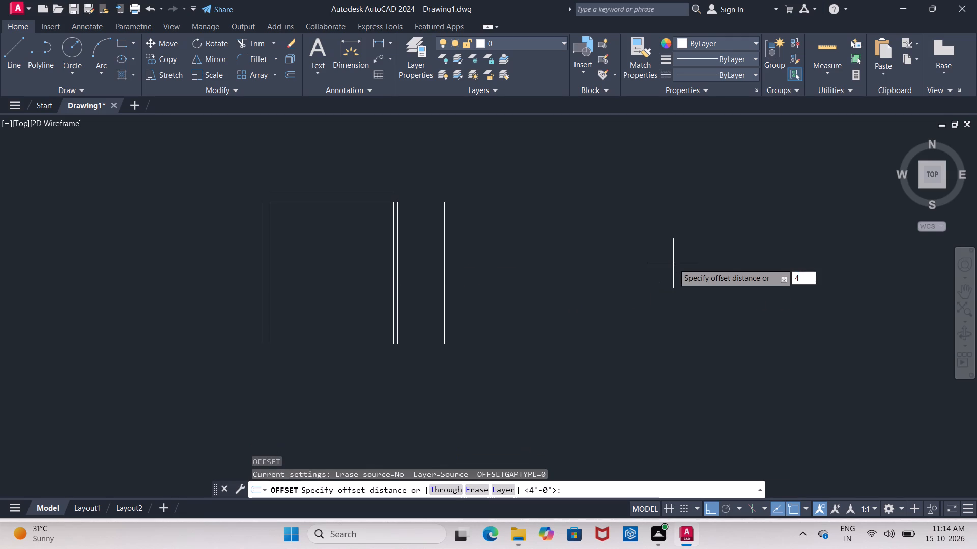
click(446, 269)
click(483, 276)
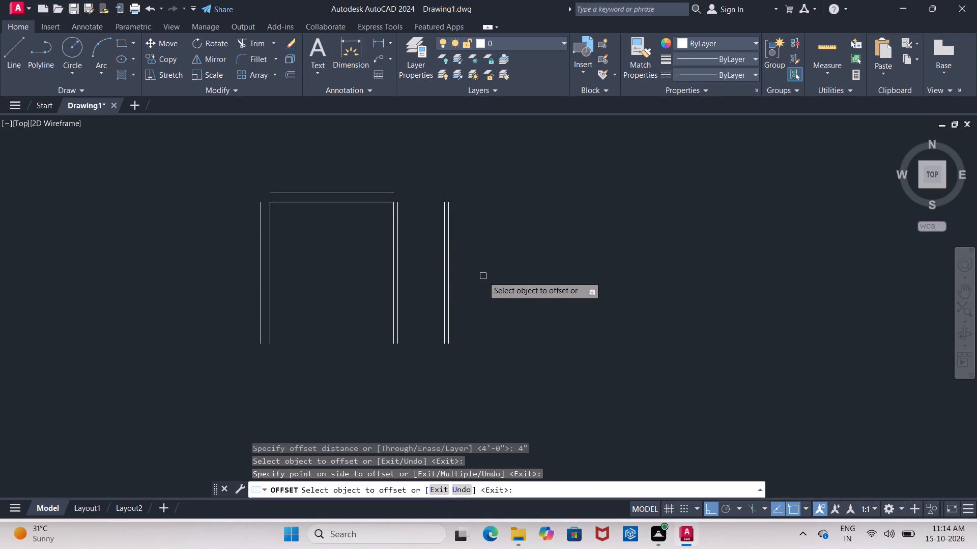
key(Return)
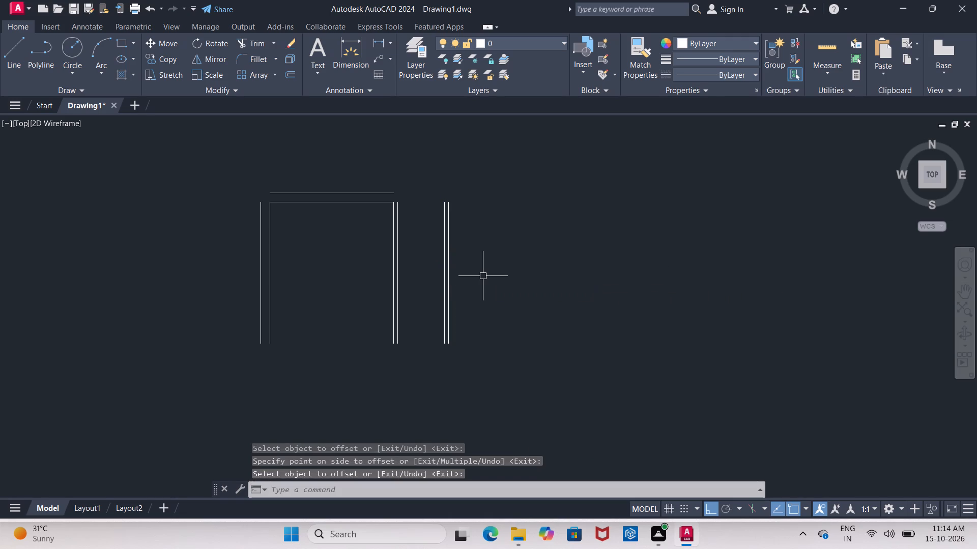
Offset the right line of the second partition wall 10' to the right for the next room's width.
key(Return)
text(10)
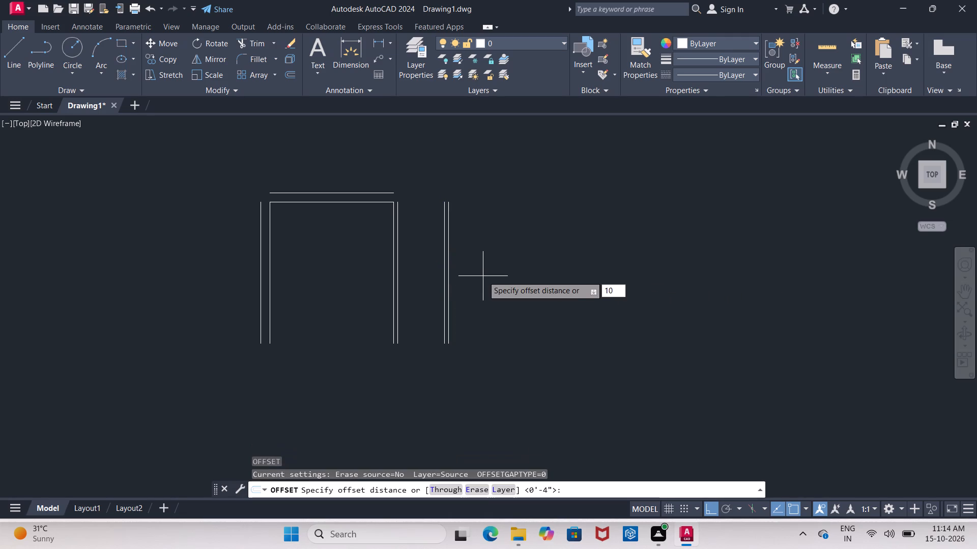
key(apostrophe)
key(Return)
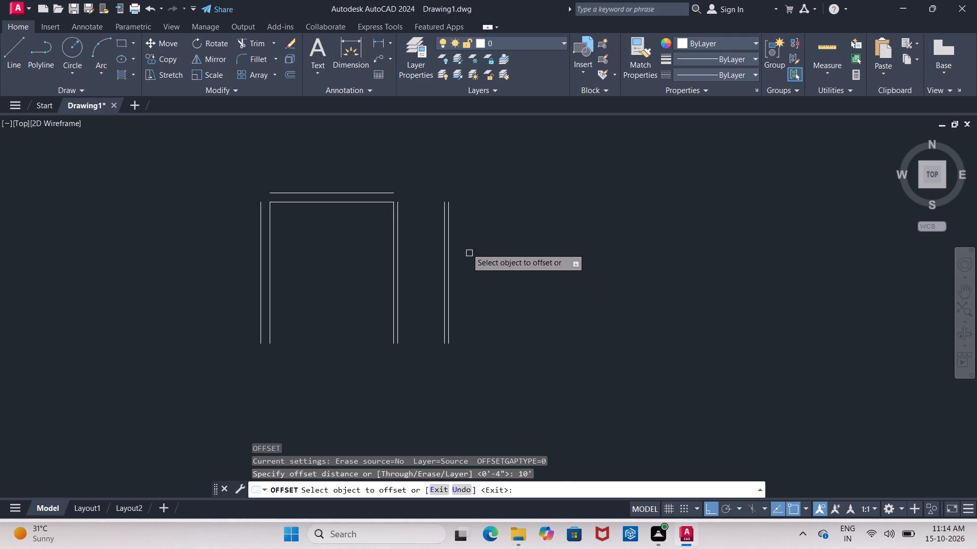
click(450, 265)
click(586, 286)
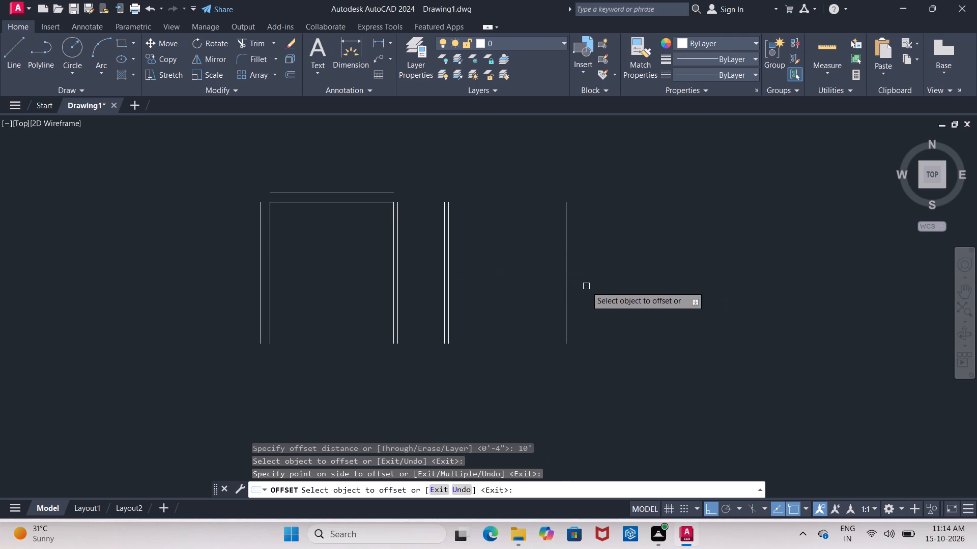
key(Return)
Offset the rightmost vertical line 9" outward to the right to form the plan's right exterior wall.
key(Return)
text(9")
key(Return)
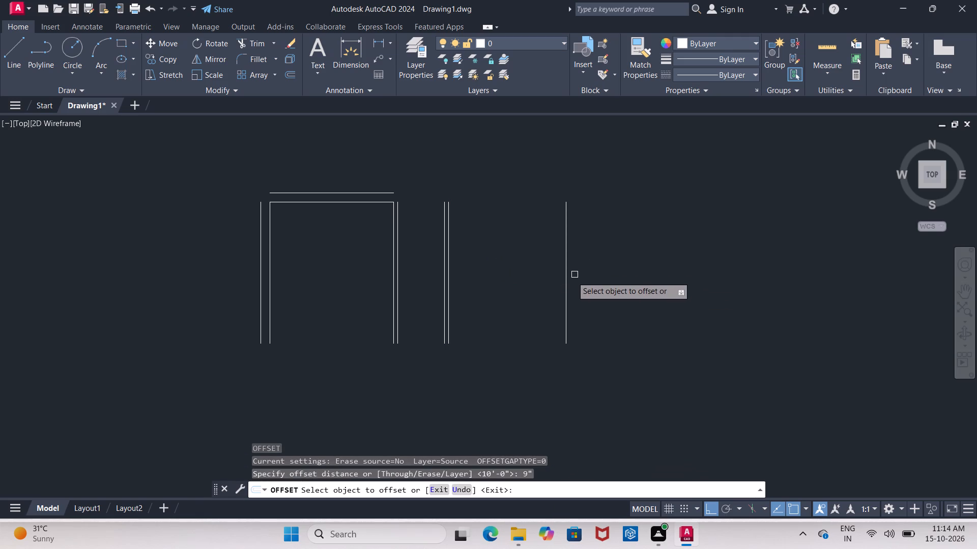
click(564, 286)
click(640, 282)
middle_drag(415, 249, 435, 261)
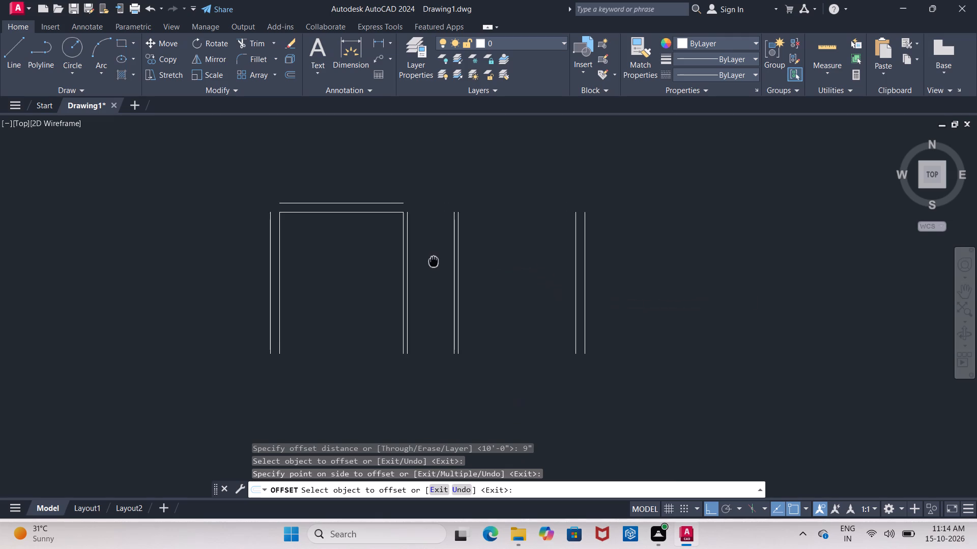
middle_drag(435, 261, 442, 261)
key(Escape)
key(Escape)
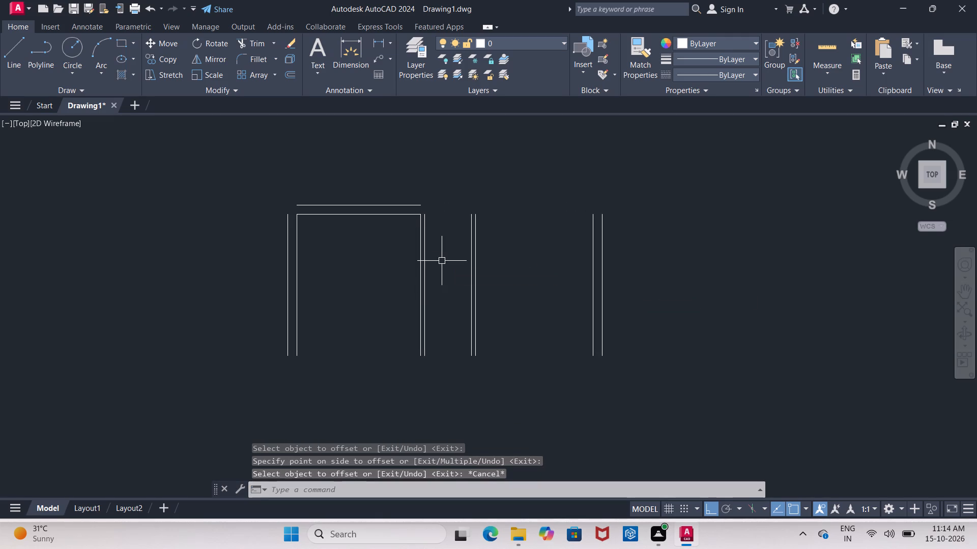
Extend the inner top line across both partition walls to the inner line of the right exterior wall.
text(EX)
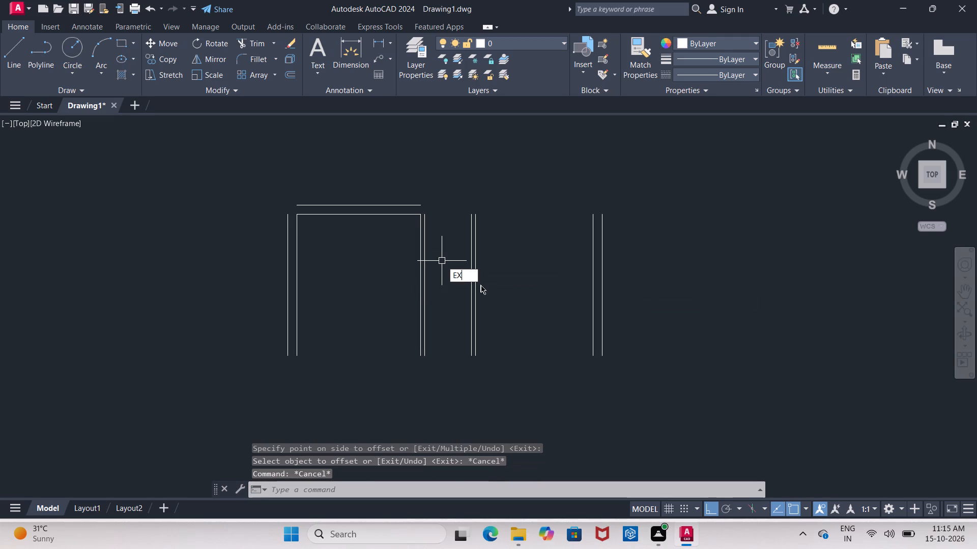
click(488, 290)
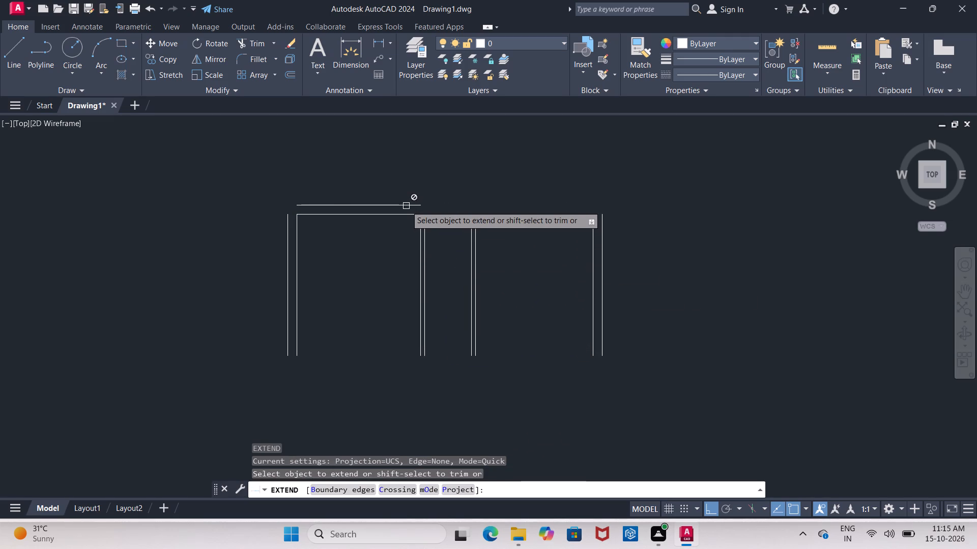
click(406, 206)
click(404, 212)
click(405, 212)
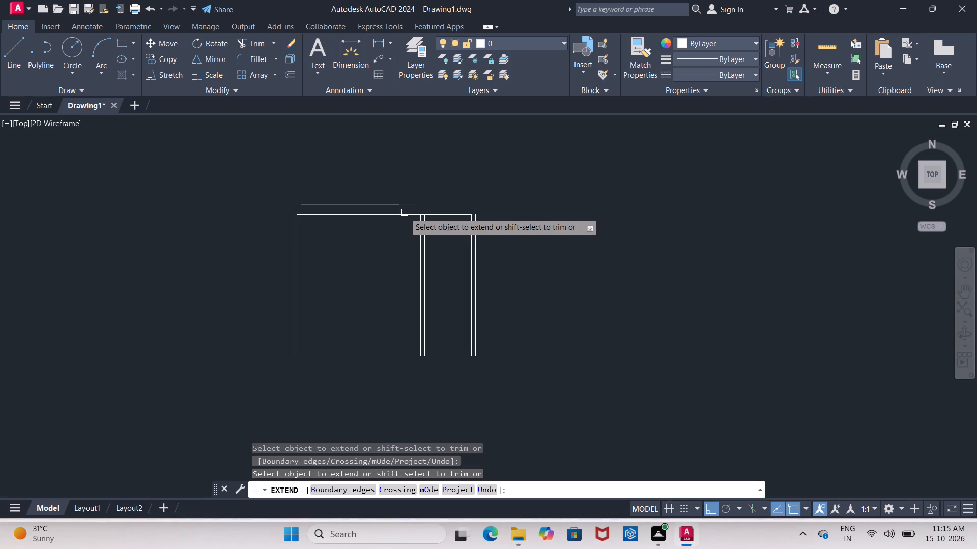
click(405, 212)
click(415, 215)
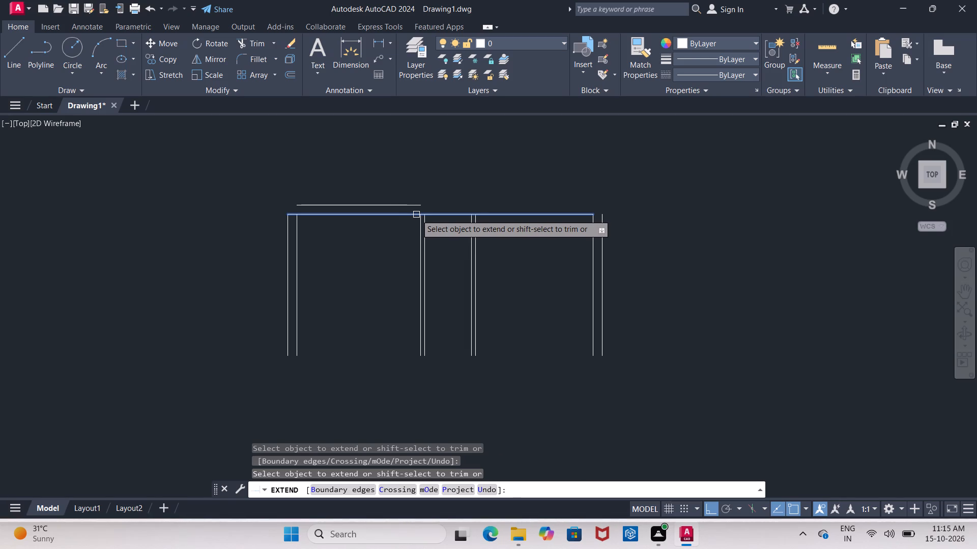
key(Escape)
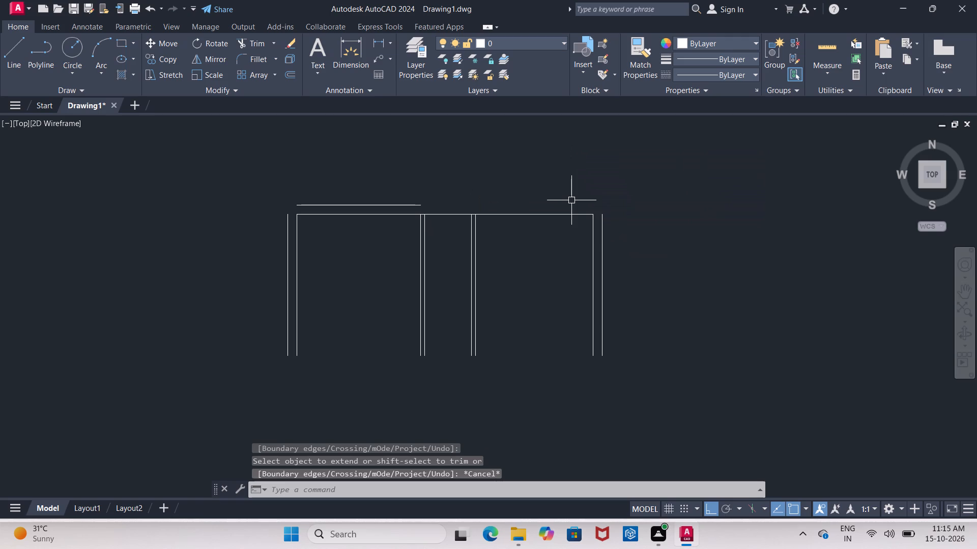
Stretch the right end of the outer top line horizontally past the right exterior wall.
click(383, 203)
click(421, 202)
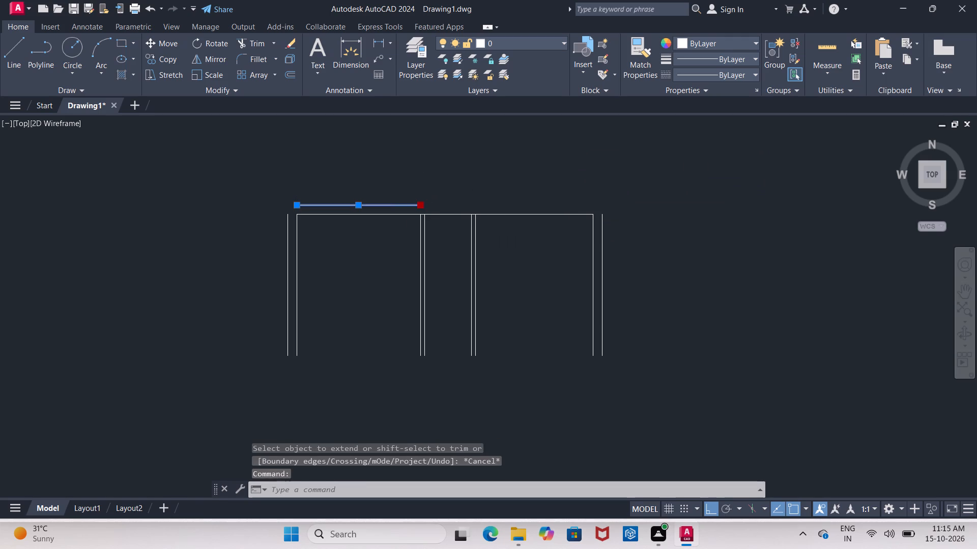
click(639, 195)
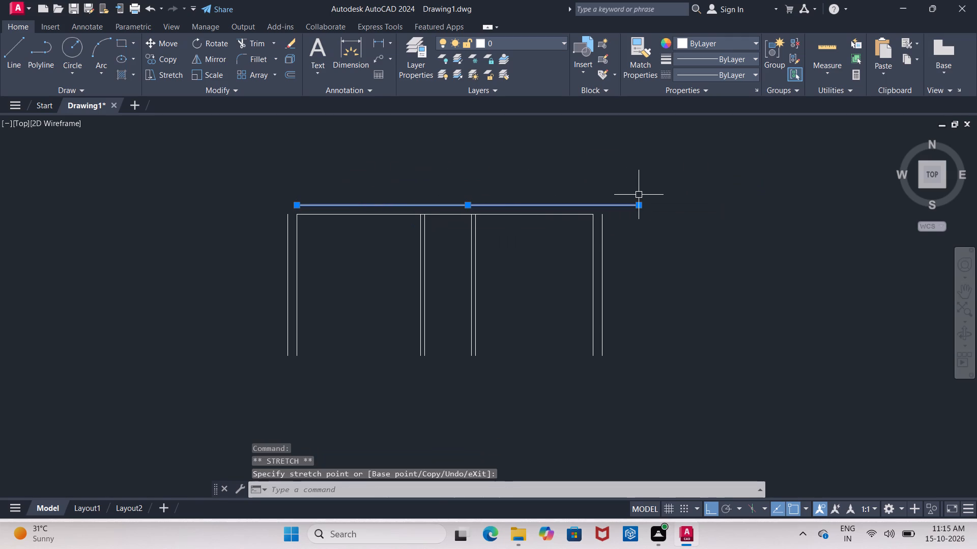
key(Escape)
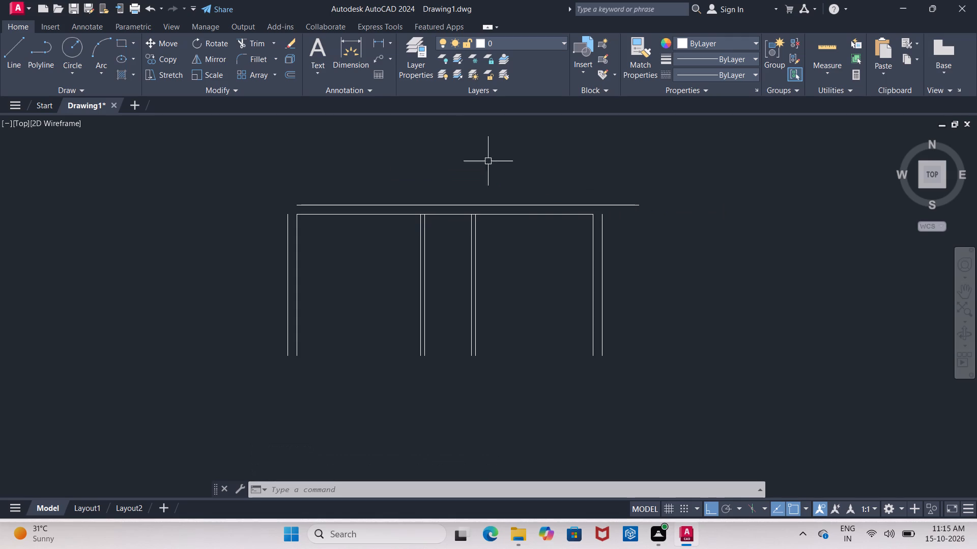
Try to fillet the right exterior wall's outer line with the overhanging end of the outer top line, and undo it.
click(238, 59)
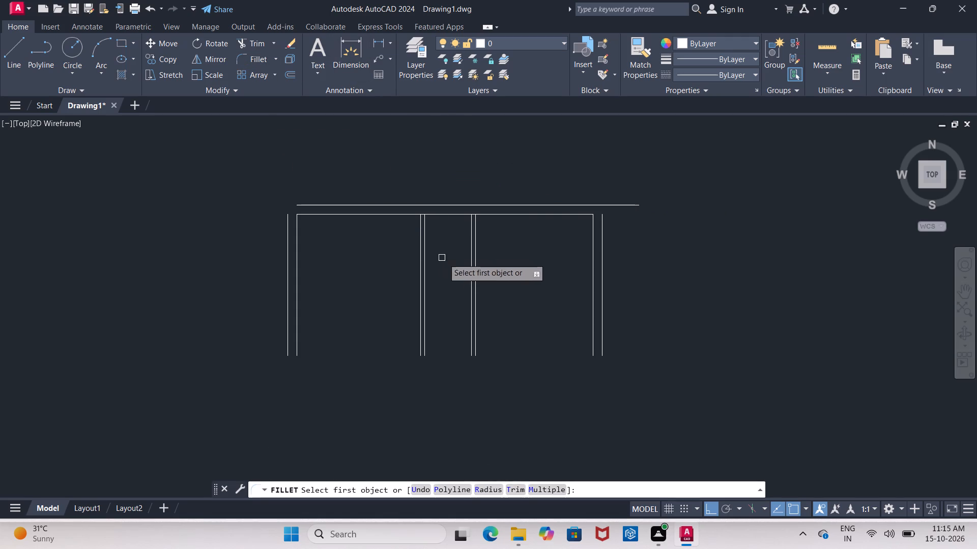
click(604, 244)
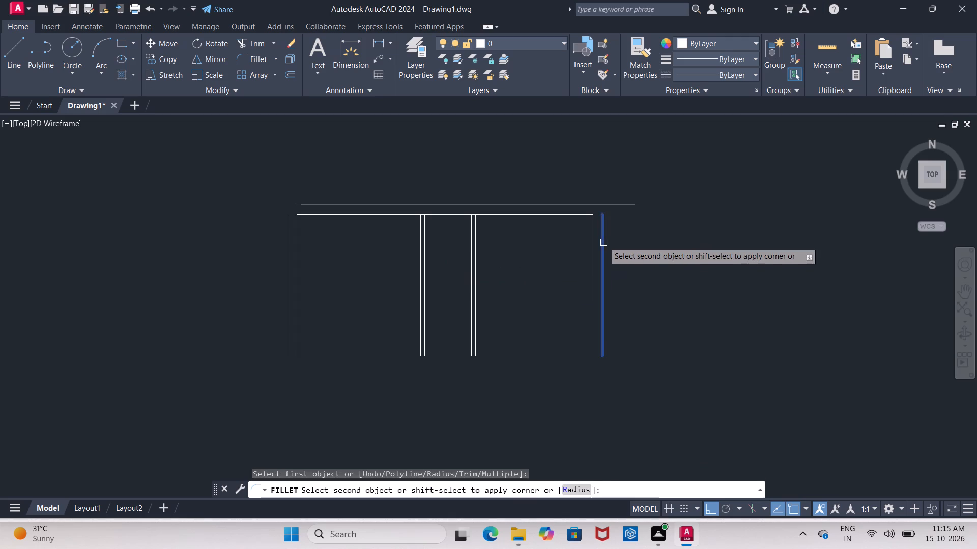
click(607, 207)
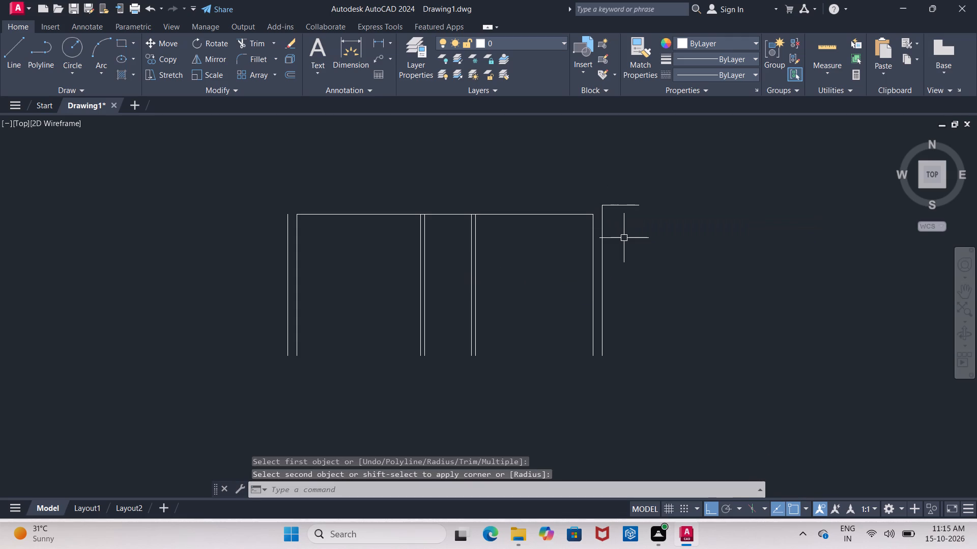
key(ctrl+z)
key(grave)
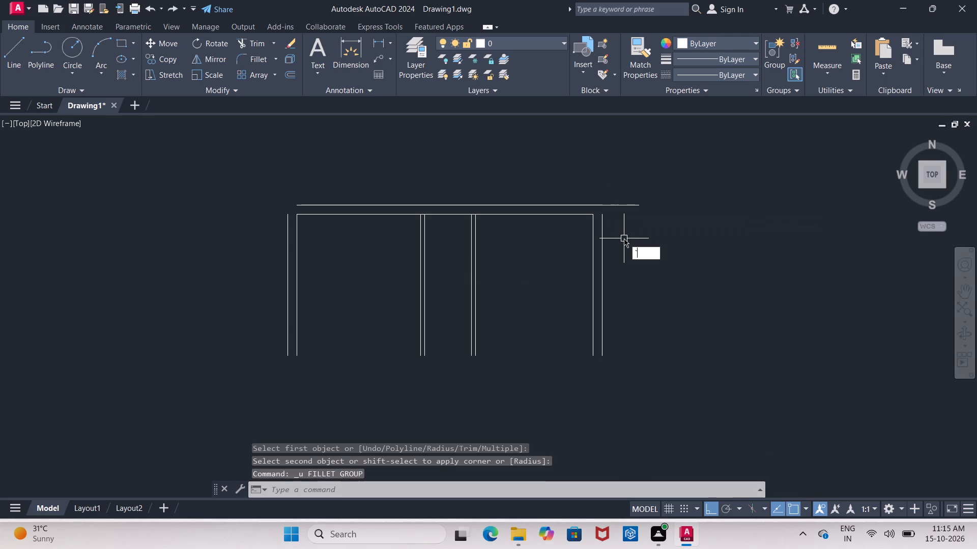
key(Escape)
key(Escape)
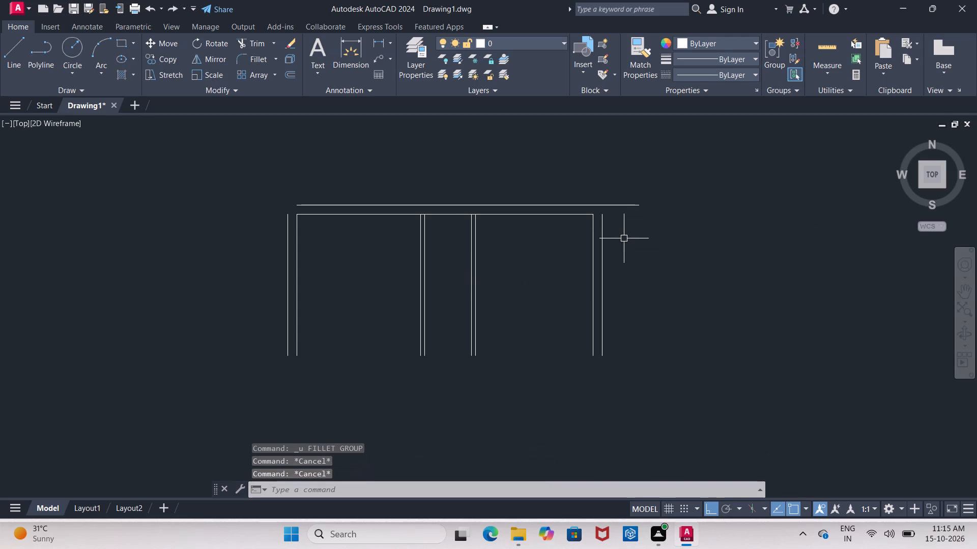
Stretch the upper end of the right exterior wall's outer line vertically past the outer top line.
scroll(629, 263, up, 3)
scroll(529, 186, down, 2)
middle_drag(527, 203, 503, 261)
click(499, 230)
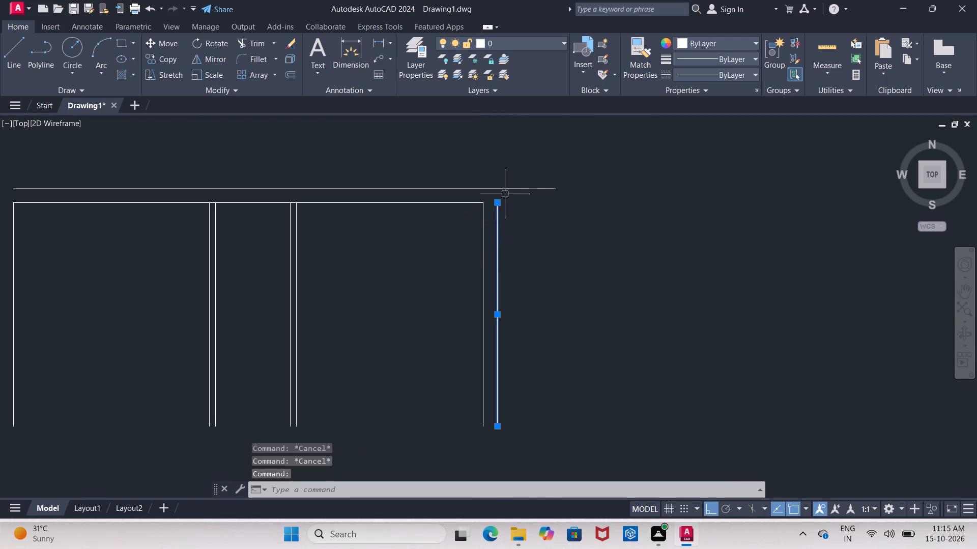
click(499, 201)
click(499, 161)
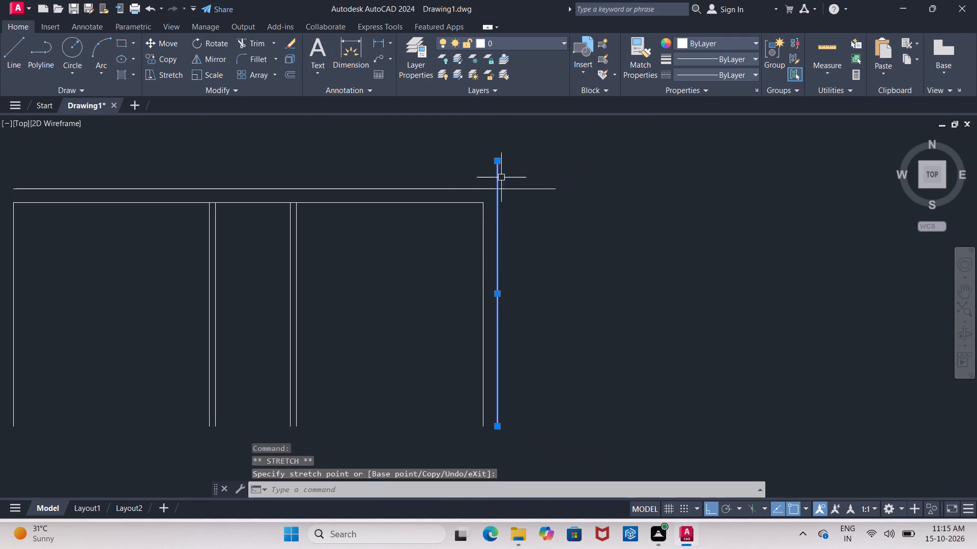
key(Escape)
Trim both overhanging line ends at the plan's upper-right outer corner.
text(TR)
key(Return)
key(Return)
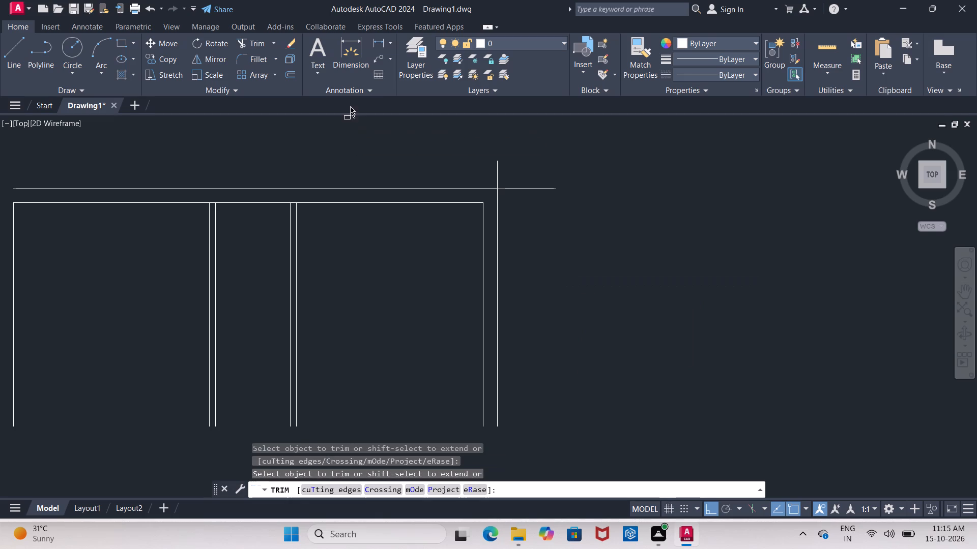
drag(474, 171, 527, 187)
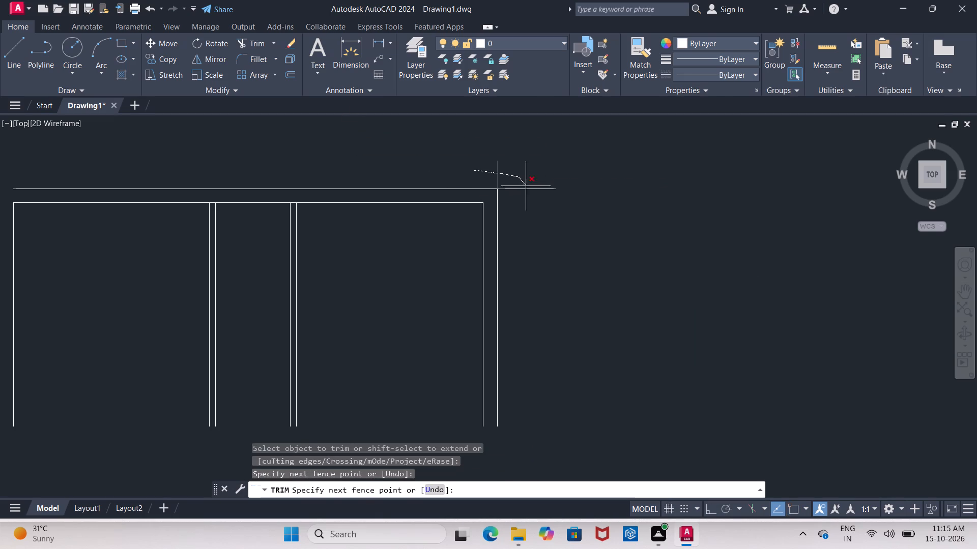
drag(527, 187, 529, 225)
scroll(529, 223, down, 3)
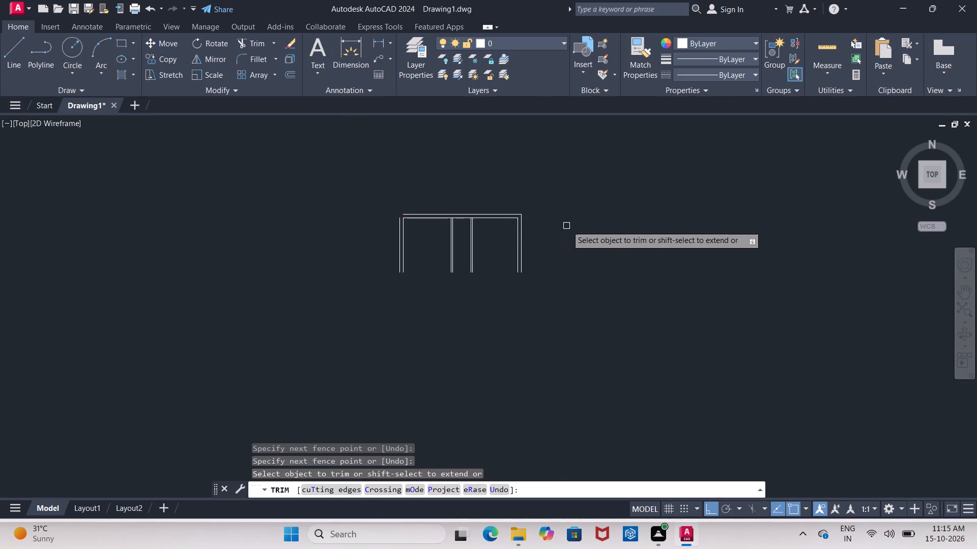
scroll(568, 225, up, 2)
middle_drag(572, 225, 773, 227)
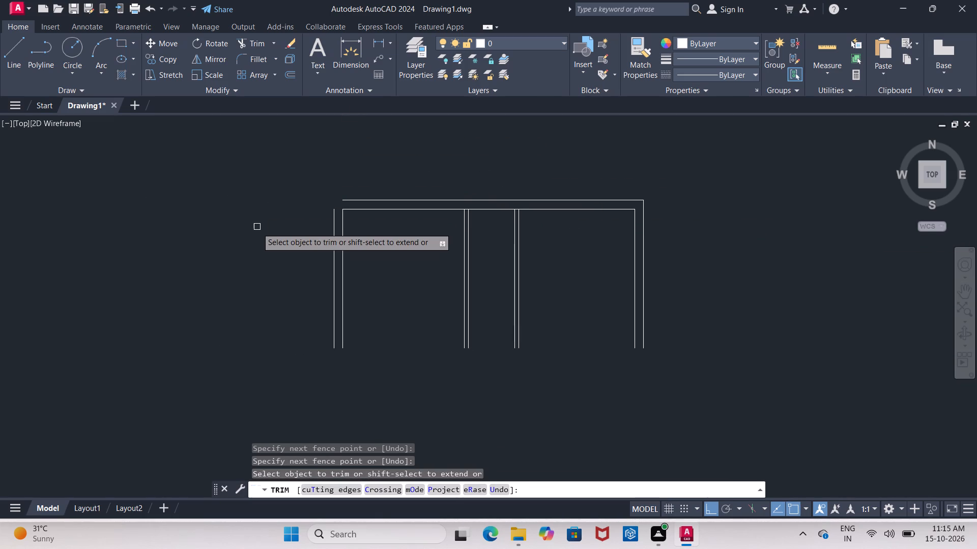
key(Escape)
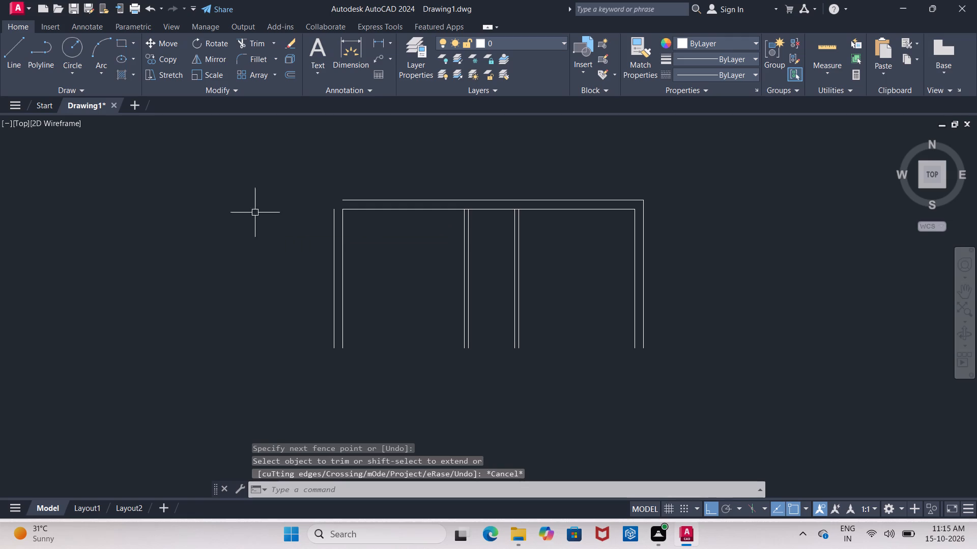
Fillet the outer top line with the left exterior wall's outer line to close the plan's upper-left outer corner.
click(249, 63)
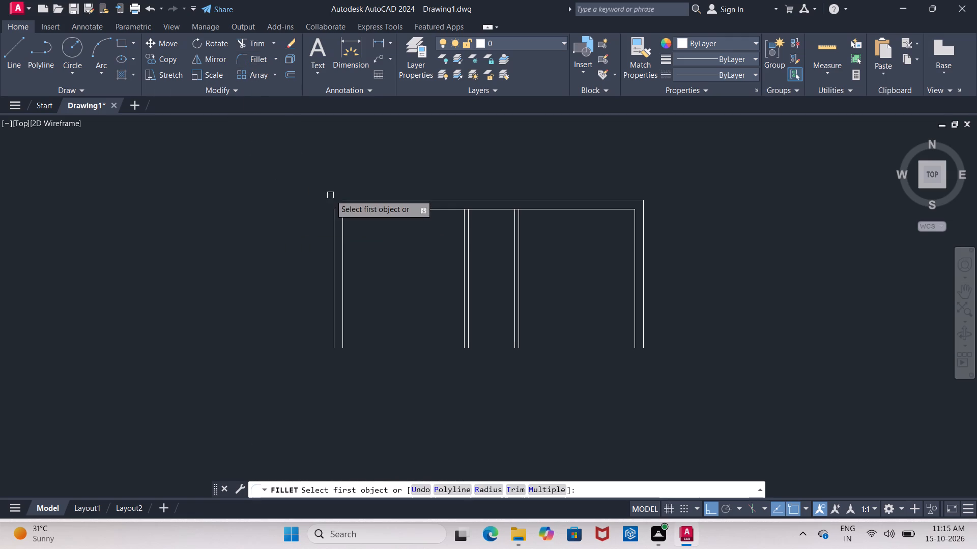
scroll(330, 195, up, 3)
click(394, 221)
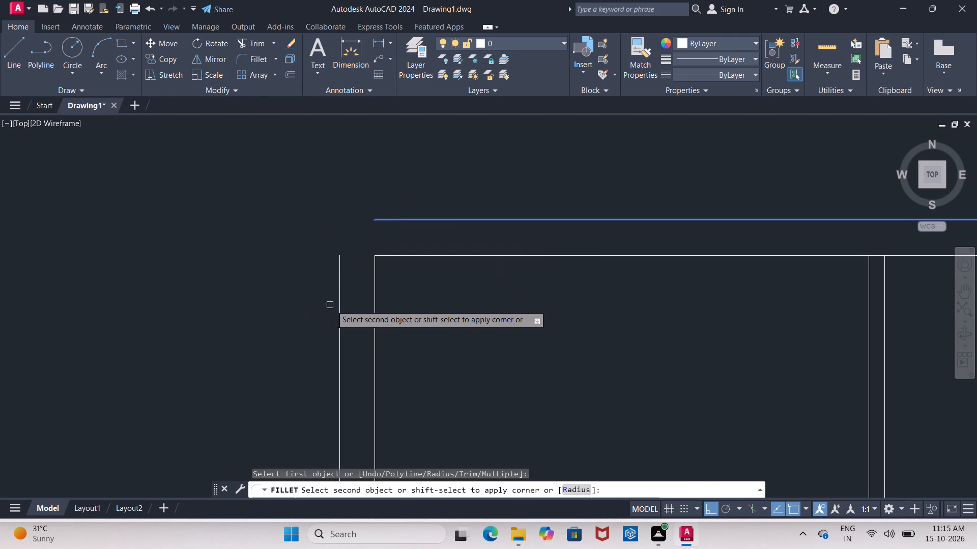
click(338, 300)
middle_drag(299, 286, 198, 160)
scroll(196, 158, down, 3)
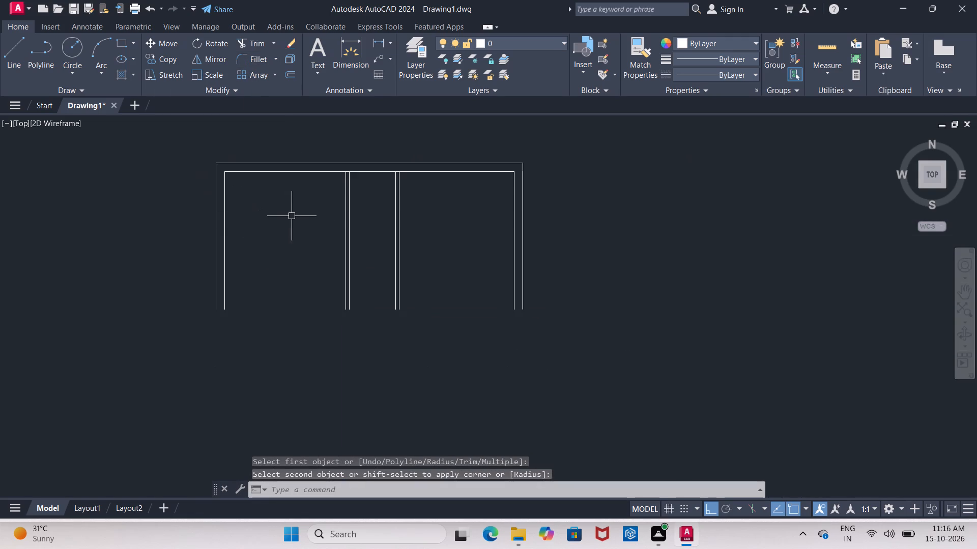
key(Escape)
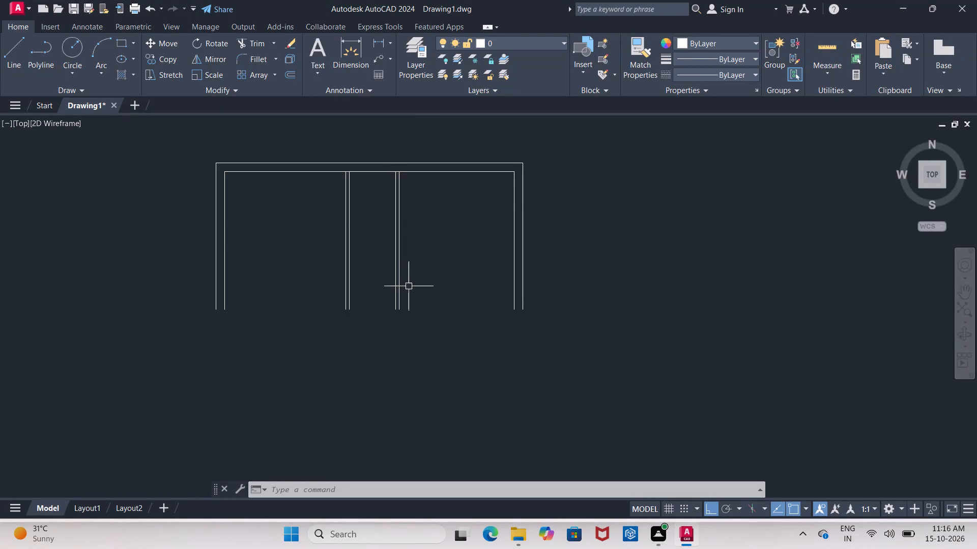
key(Escape)
Offset the inner top wall line 12' downward to mark the bottom of the top row of rooms.
key(o)
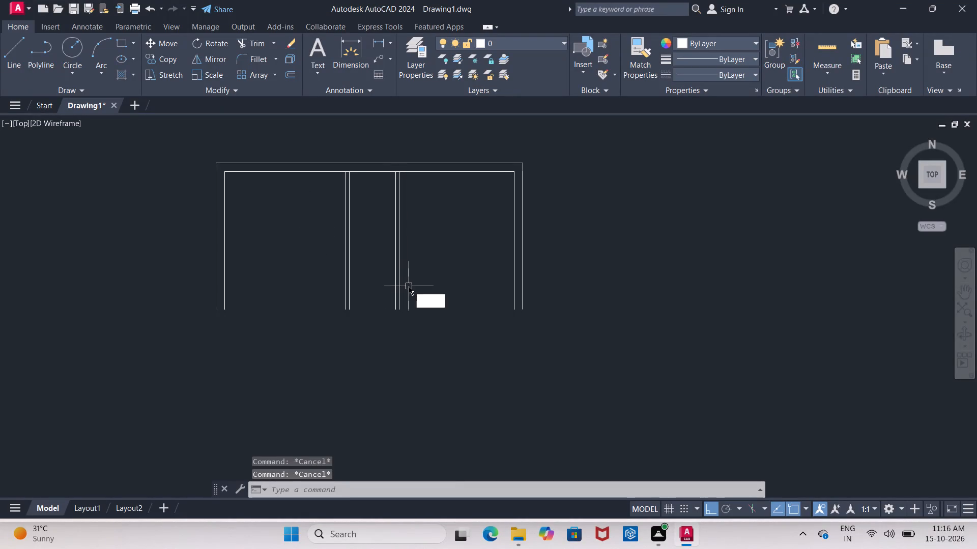
key(Return)
text(12')
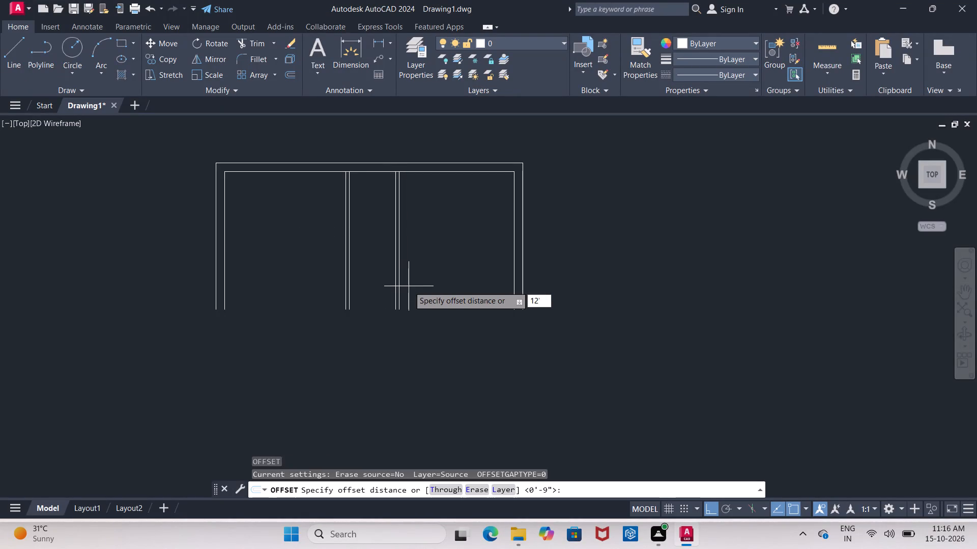
key(Return)
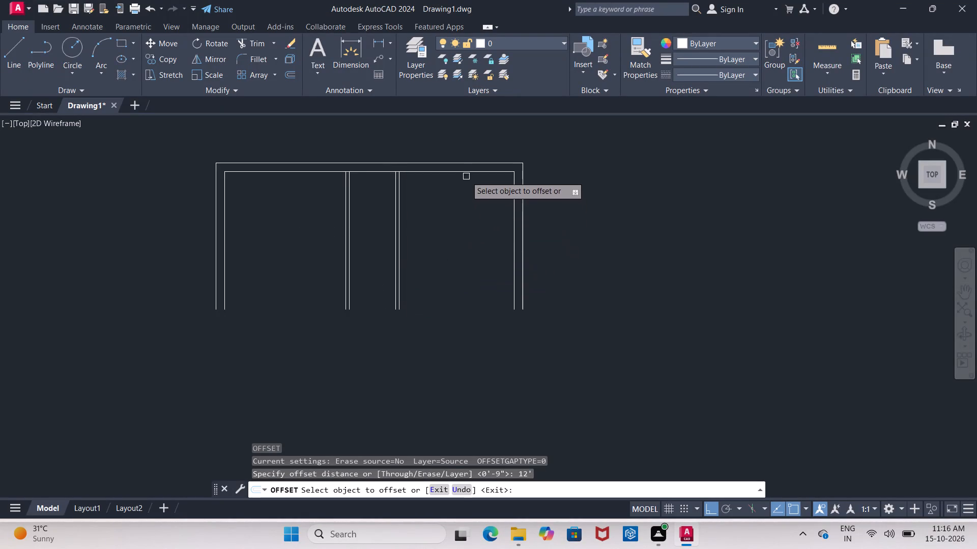
click(466, 172)
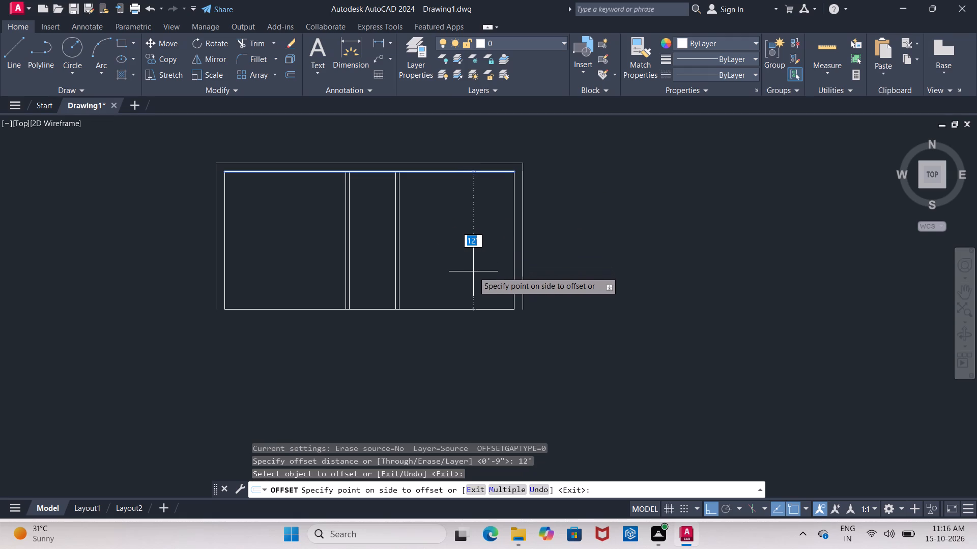
click(475, 280)
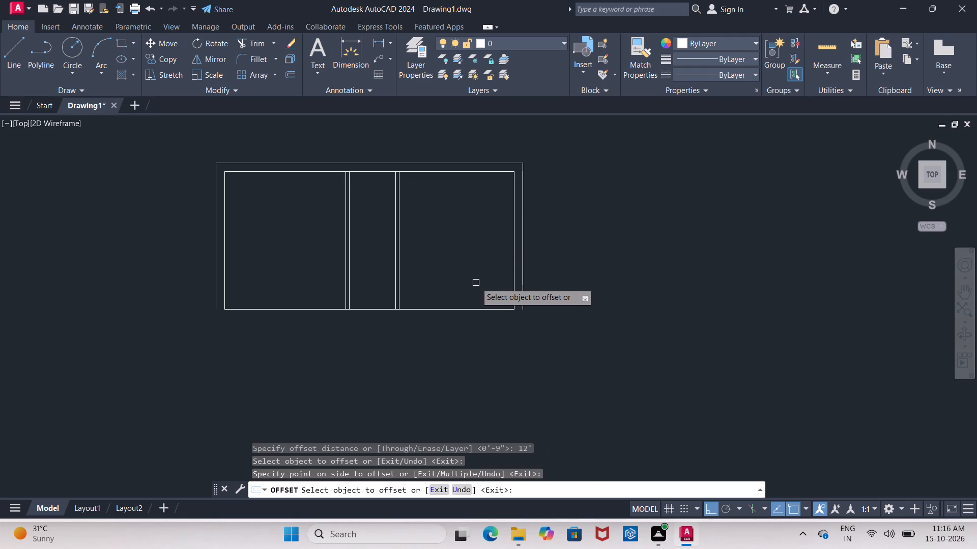
key(Return)
Offset the top row's bottom line 4" downward to form the horizontal partition wall.
key(Return)
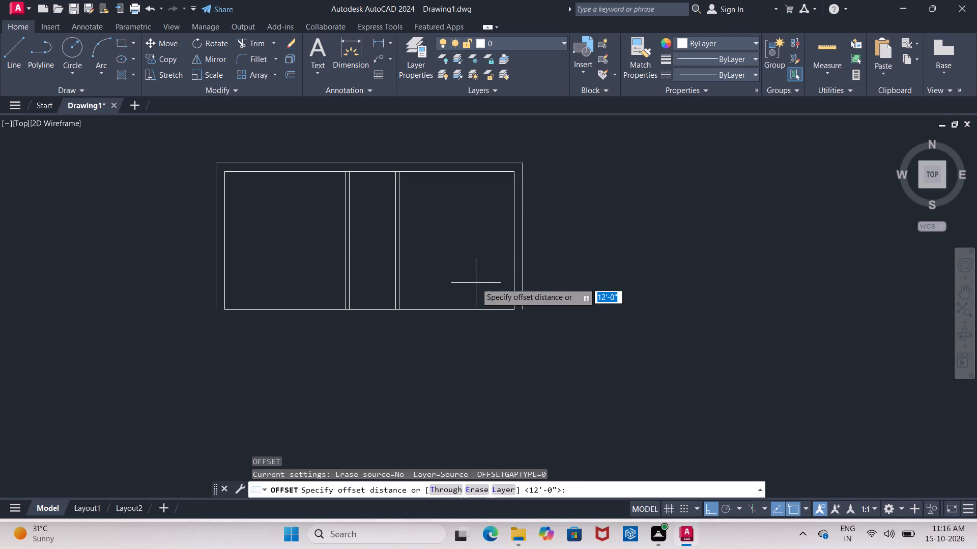
text(4")
key(Return)
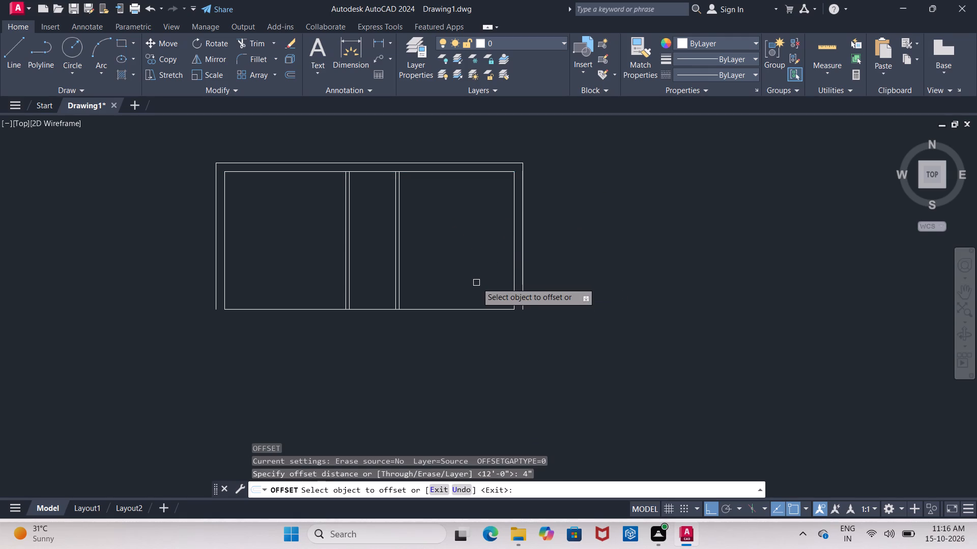
click(466, 311)
click(474, 365)
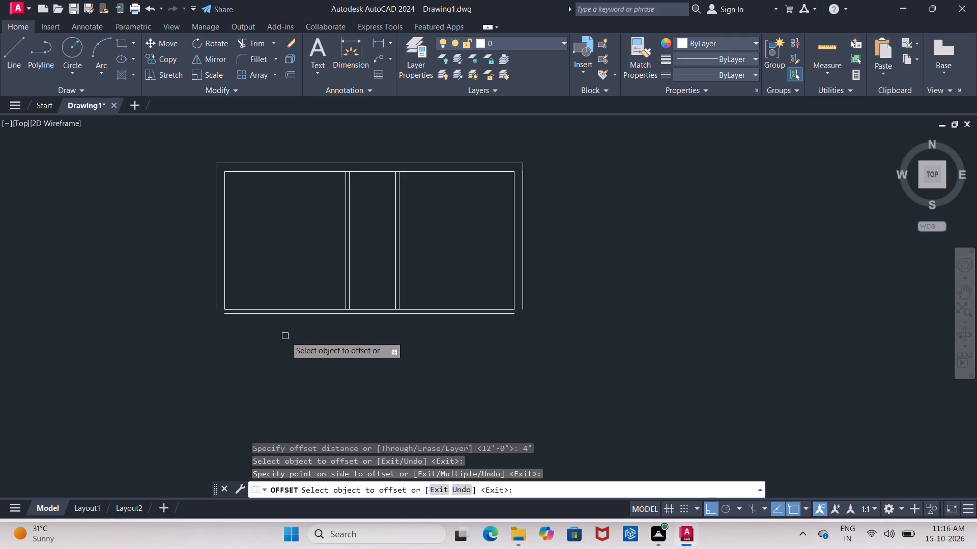
key(Return)
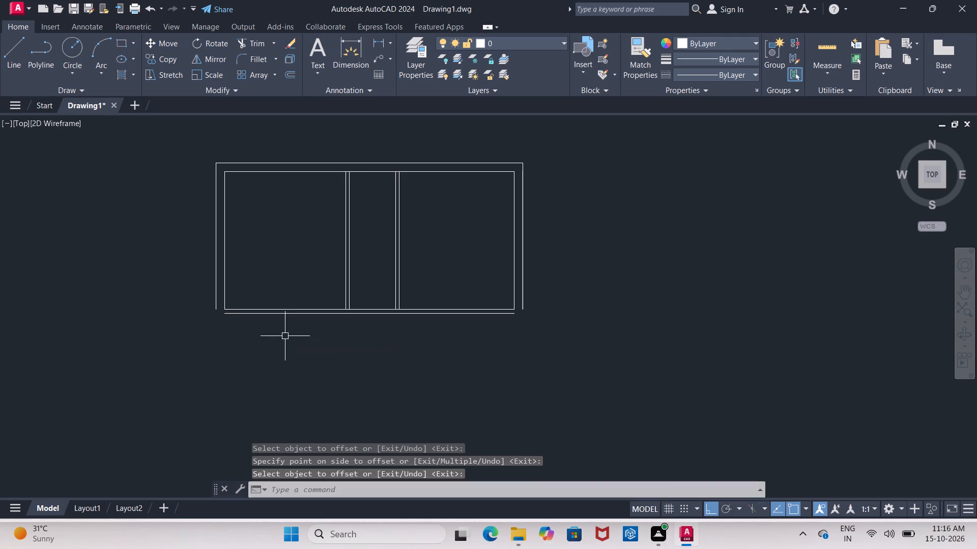
Offset the lower line of the horizontal partition wall 7' downward.
key(Return)
text(7')
key(Return)
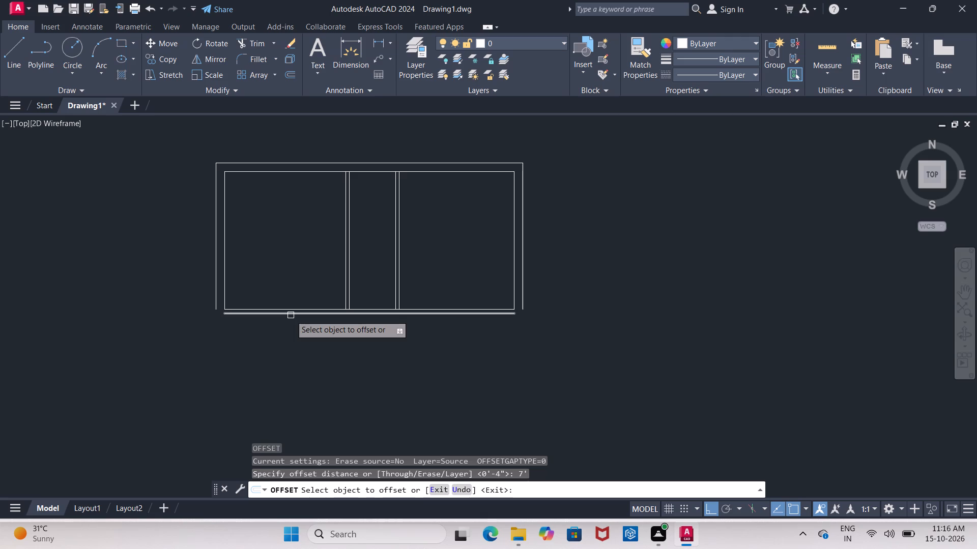
click(291, 315)
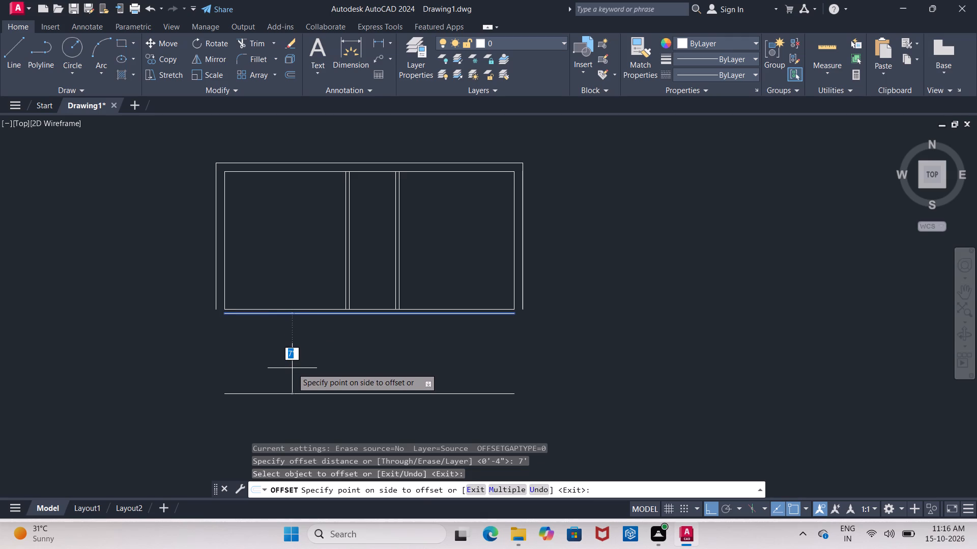
click(292, 368)
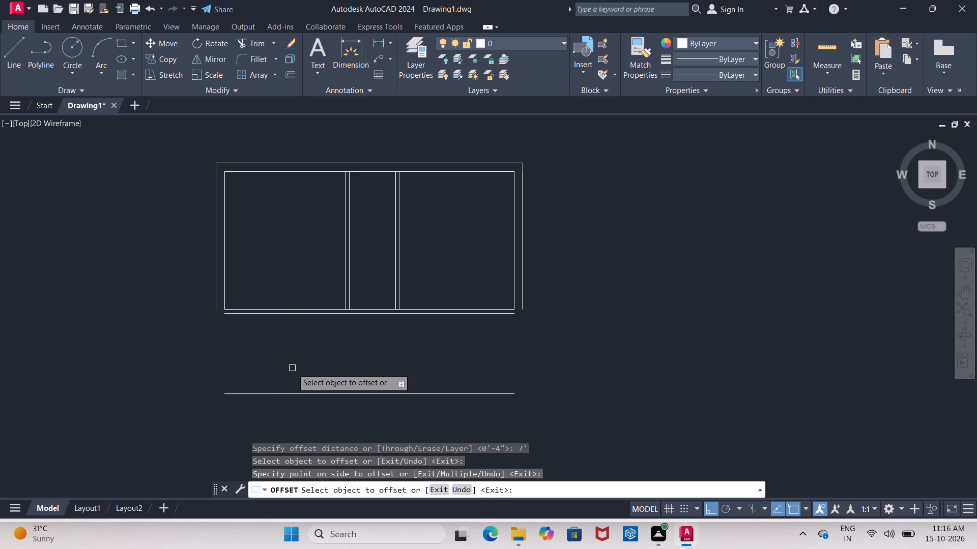
key(Return)
Offset the lowest horizontal line 4" downward to form the second horizontal partition wall.
key(Return)
text(4"')
key(BackSpace)
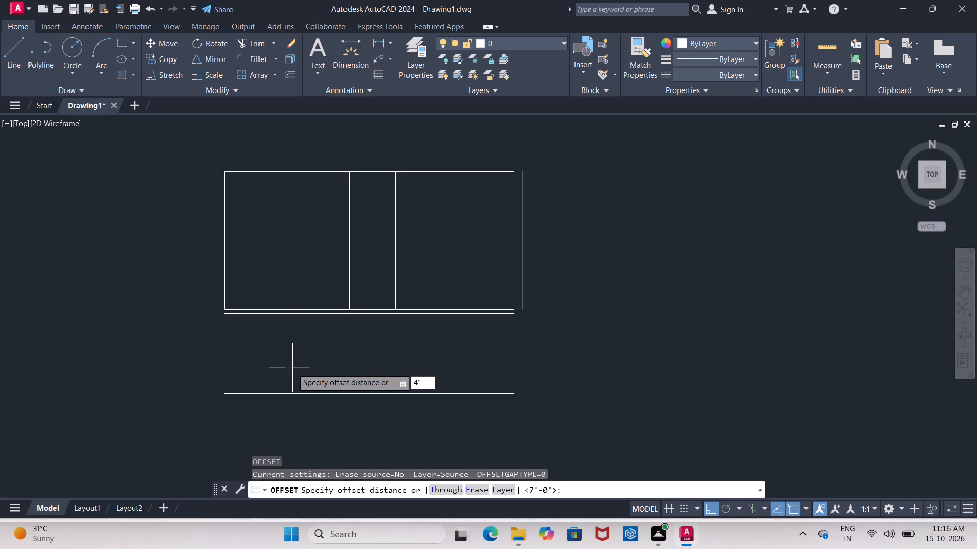
key(Return)
middle_drag(292, 368, 283, 269)
click(285, 295)
click(285, 323)
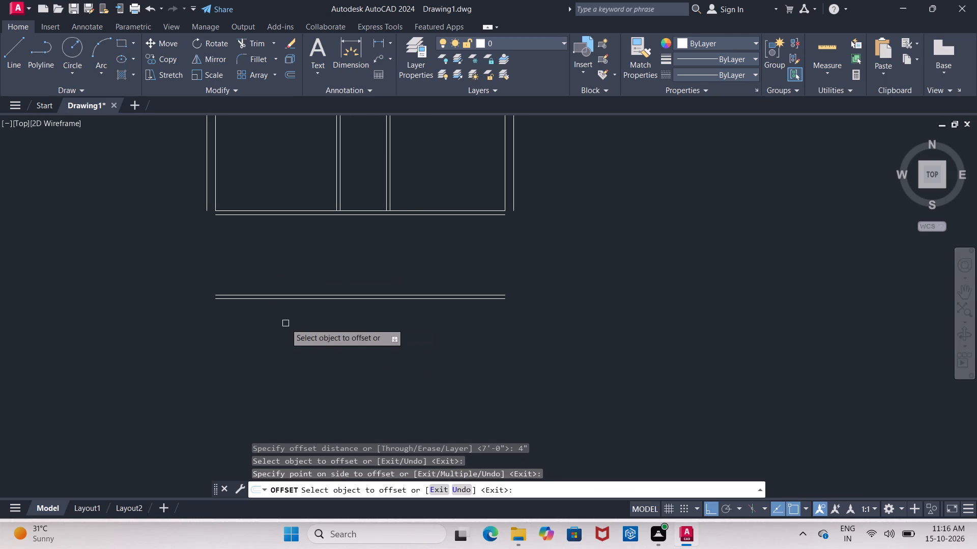
key(Escape)
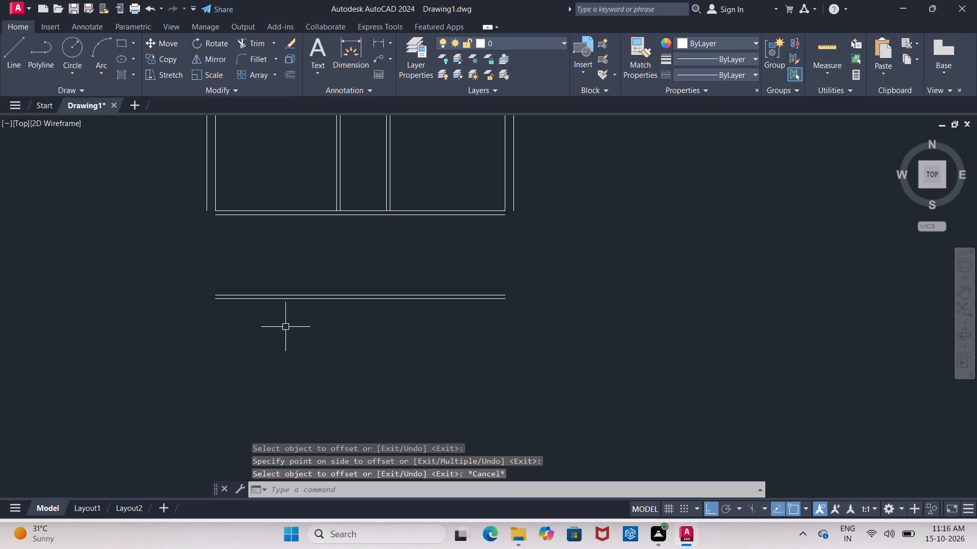
Extend the left exterior wall's inner line down to the lower line of the second horizontal partition wall.
text(EX)
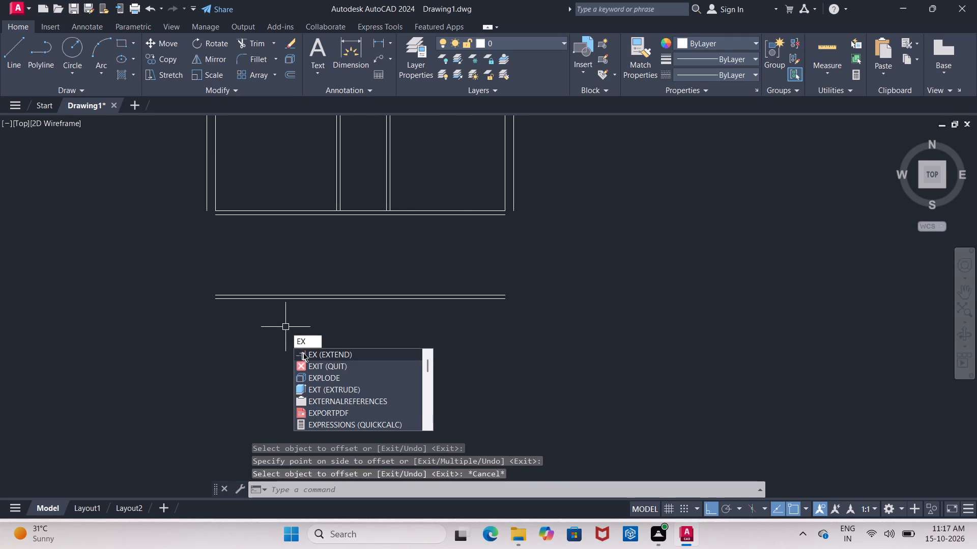
click(304, 353)
click(212, 193)
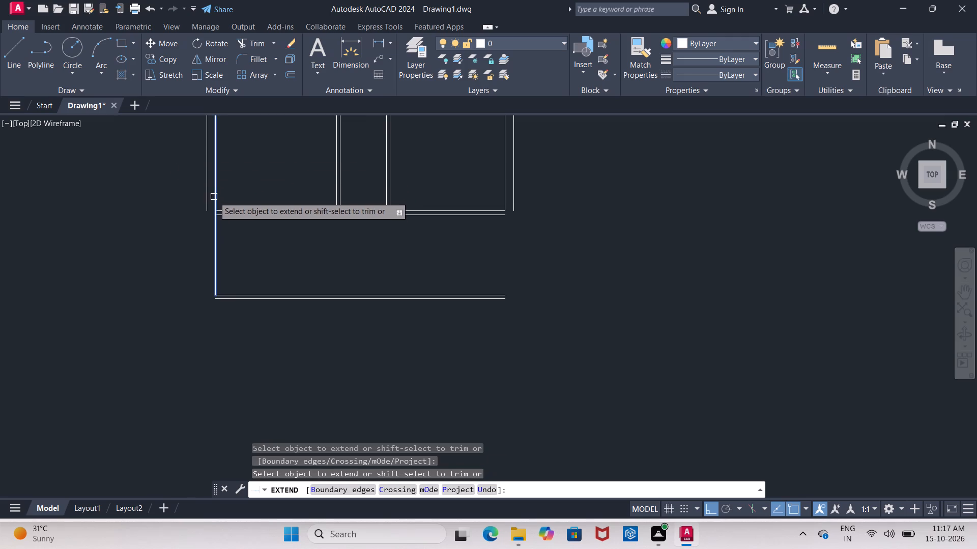
click(214, 200)
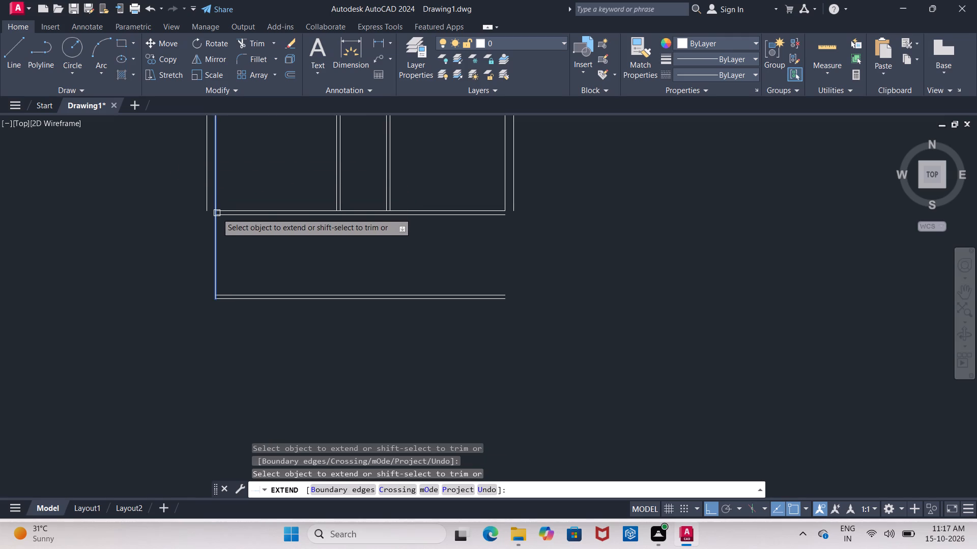
click(217, 213)
key(Escape)
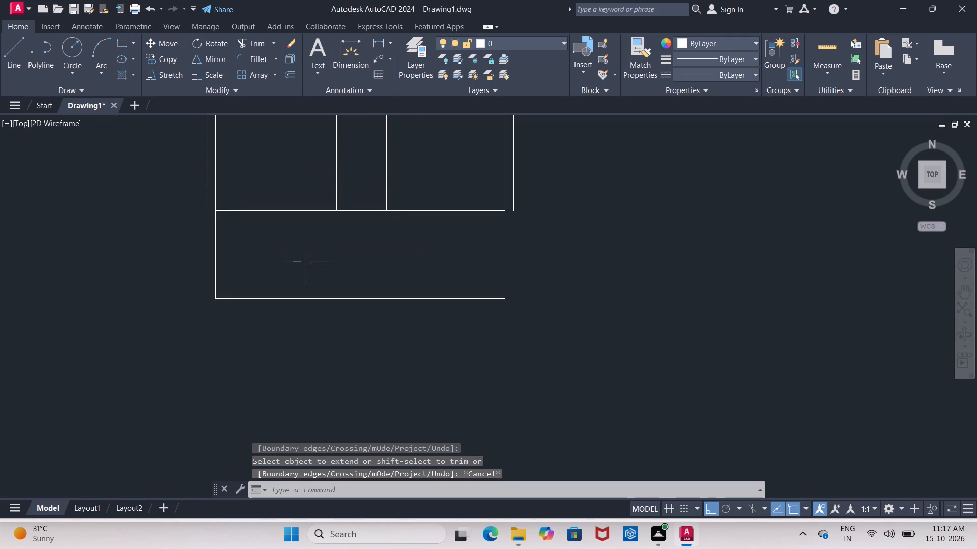
Offset the lower line of the second horizontal partition wall 13'6" downward.
key(o)
key(Return)
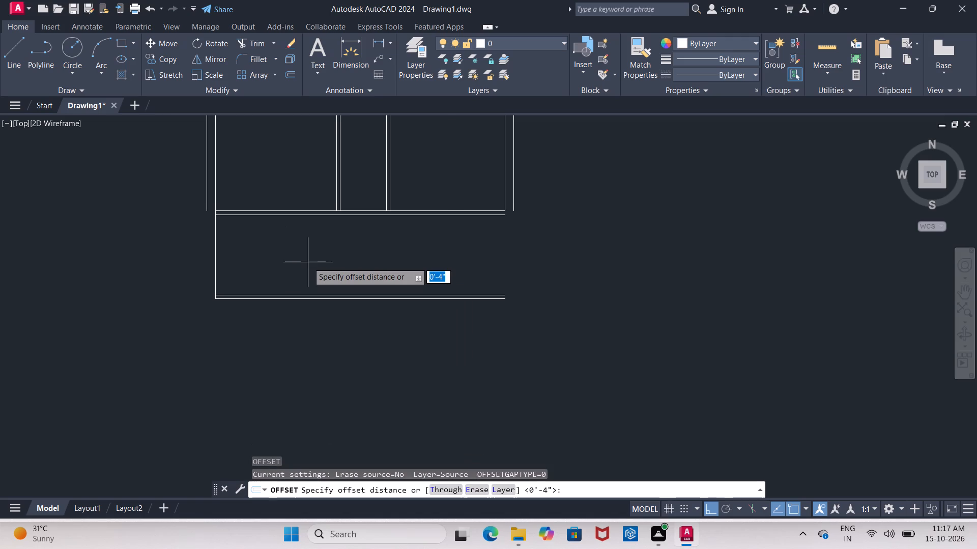
text(13'6)
key(shift+quotedbl)
key(Return)
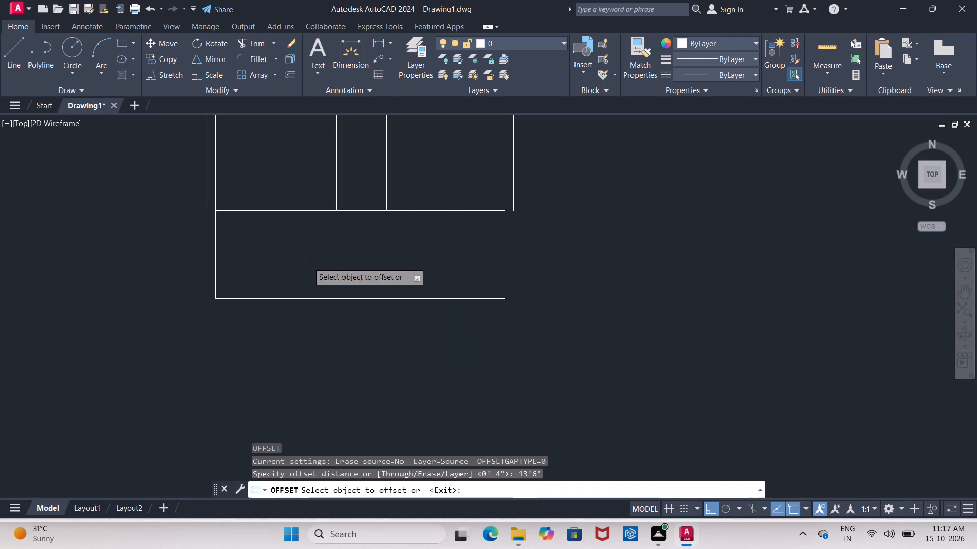
click(334, 300)
click(359, 361)
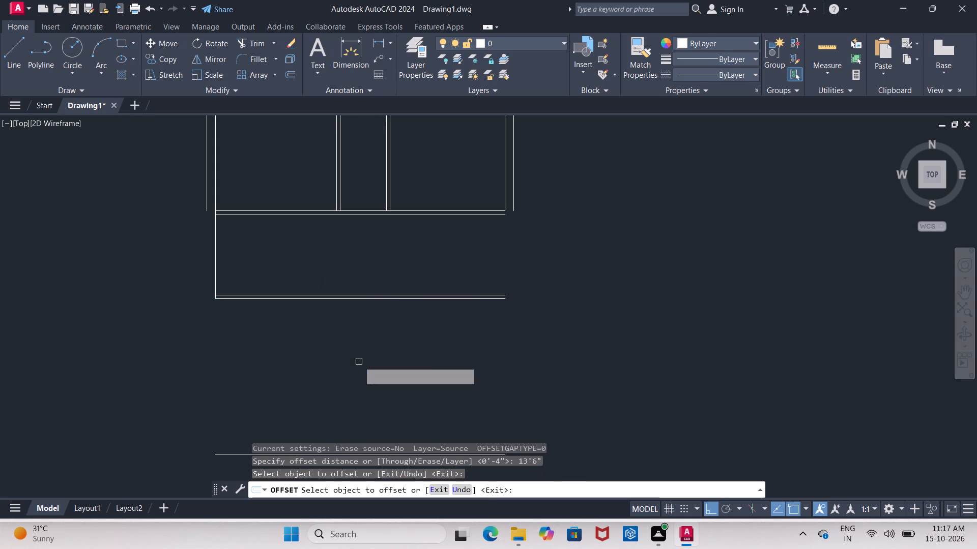
middle_drag(358, 351, 340, 275)
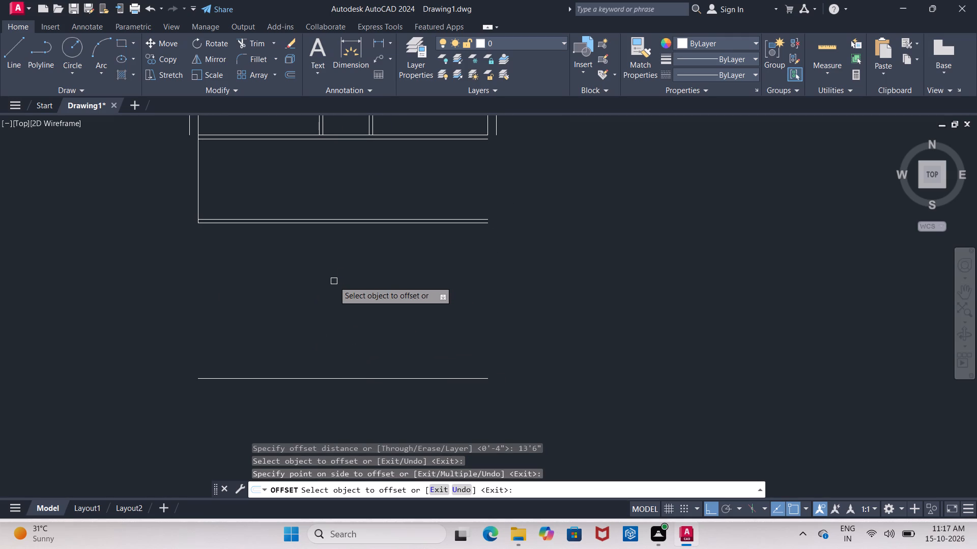
key(Return)
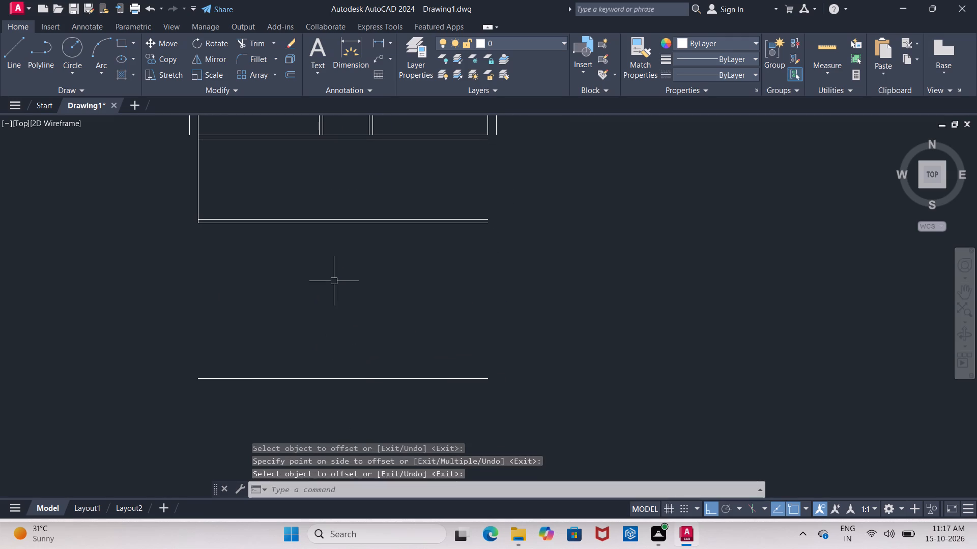
Offset the lowest horizontal line 9" downward to form the bottom exterior wall.
key(Return)
text(9")
key(Return)
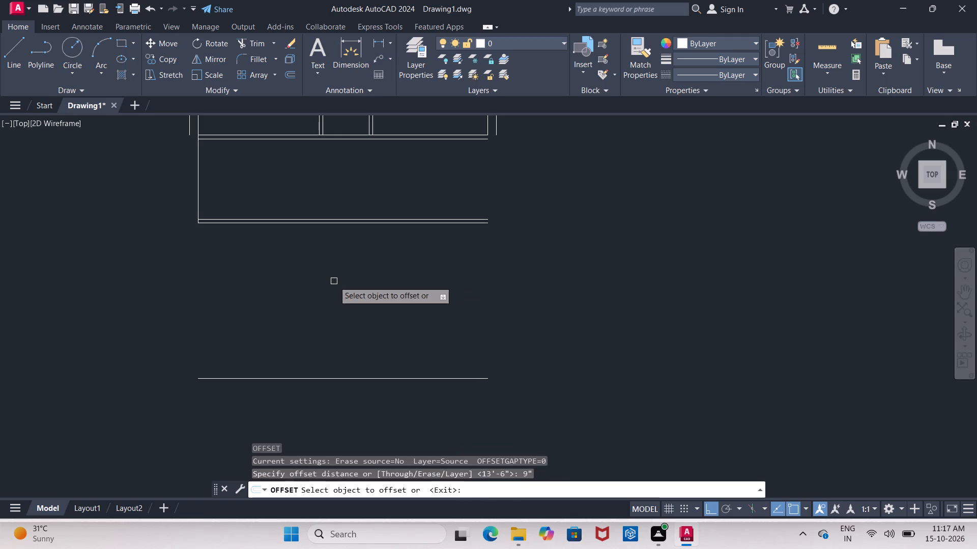
click(335, 379)
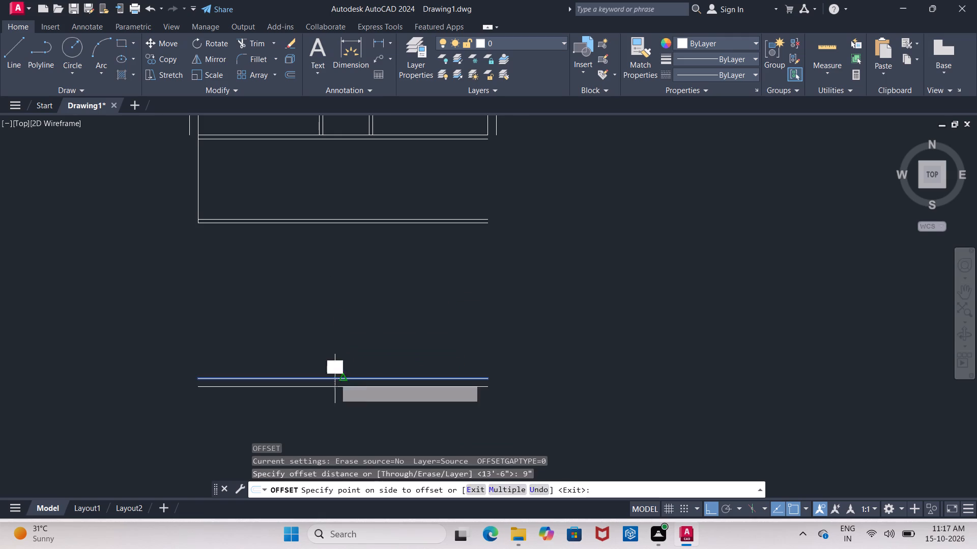
click(335, 426)
key(Escape)
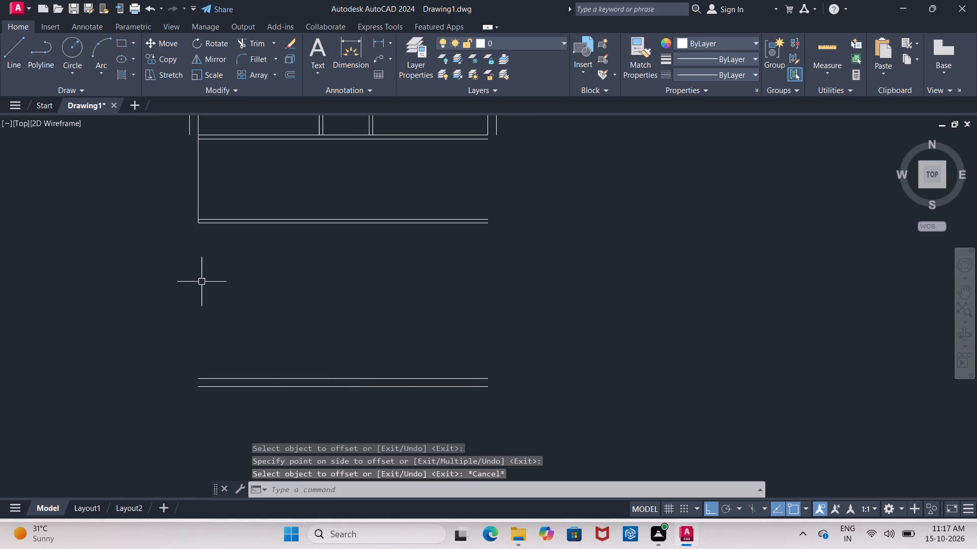
Extend the left exterior wall's inner line down to the outer line of the bottom exterior wall.
text(EX)
click(237, 304)
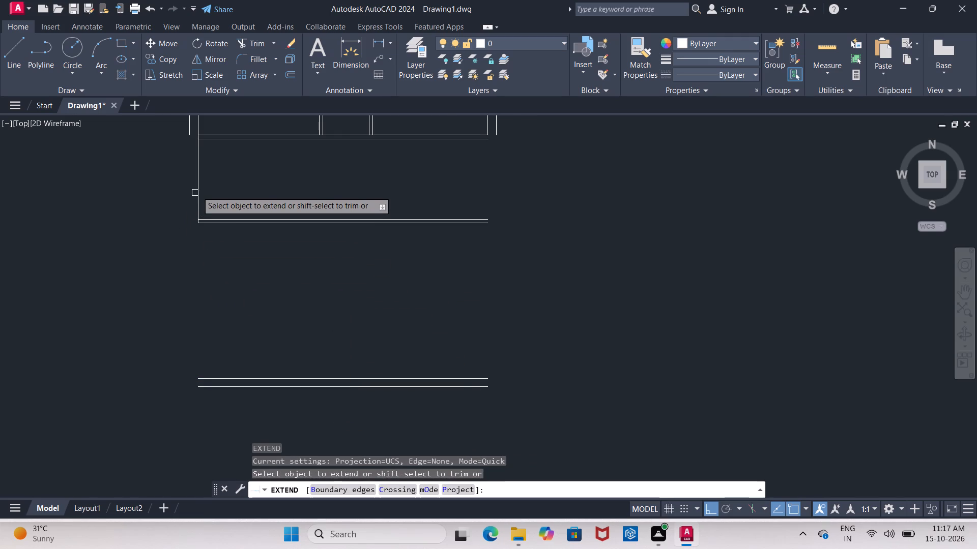
click(198, 191)
click(197, 198)
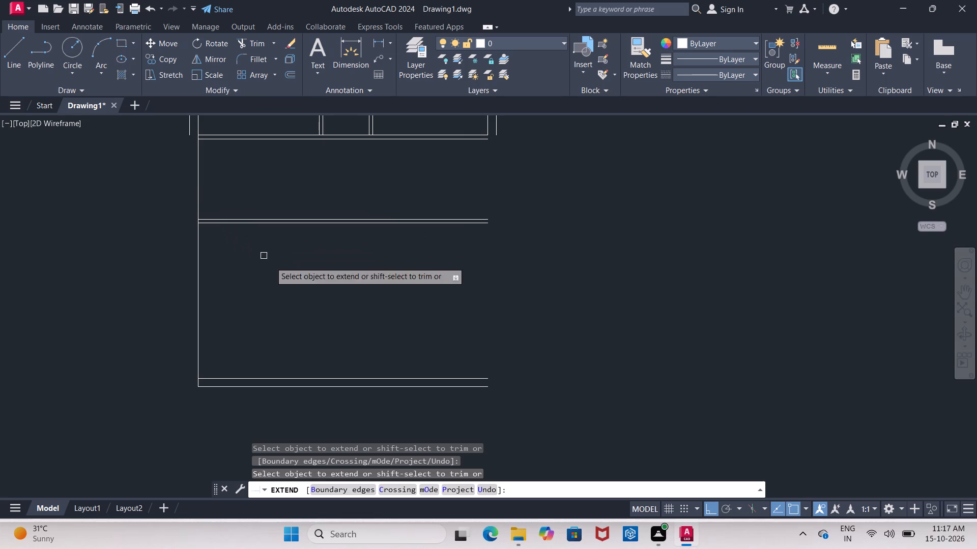
middle_drag(272, 279, 272, 291)
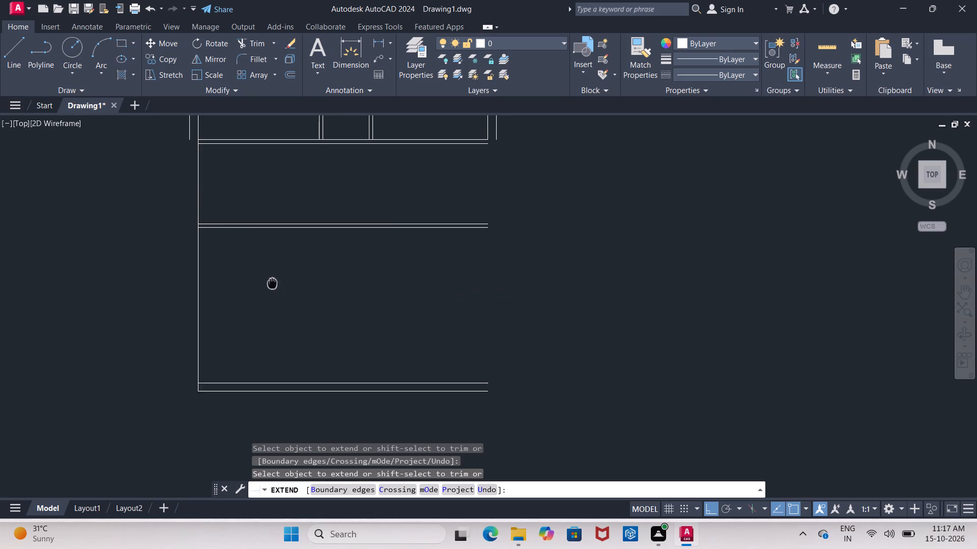
Stretch the left exterior wall's outer line down past the bottom exterior wall.
middle_drag(272, 291, 272, 296)
key(Escape)
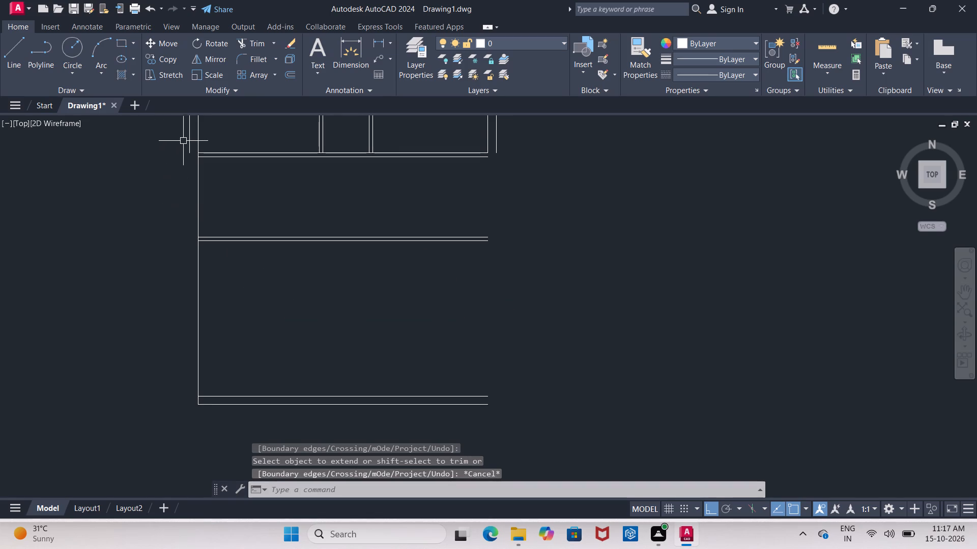
click(191, 133)
click(190, 153)
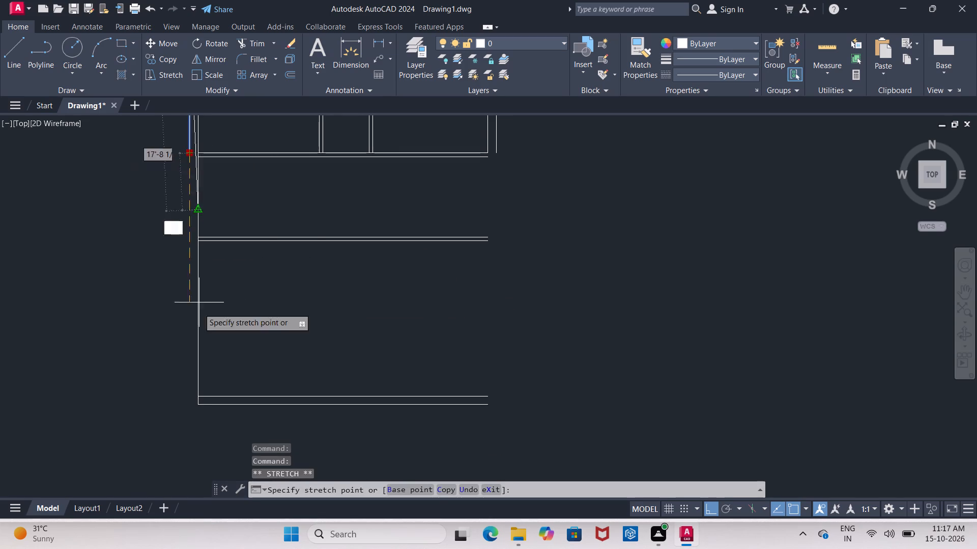
click(179, 454)
key(Escape)
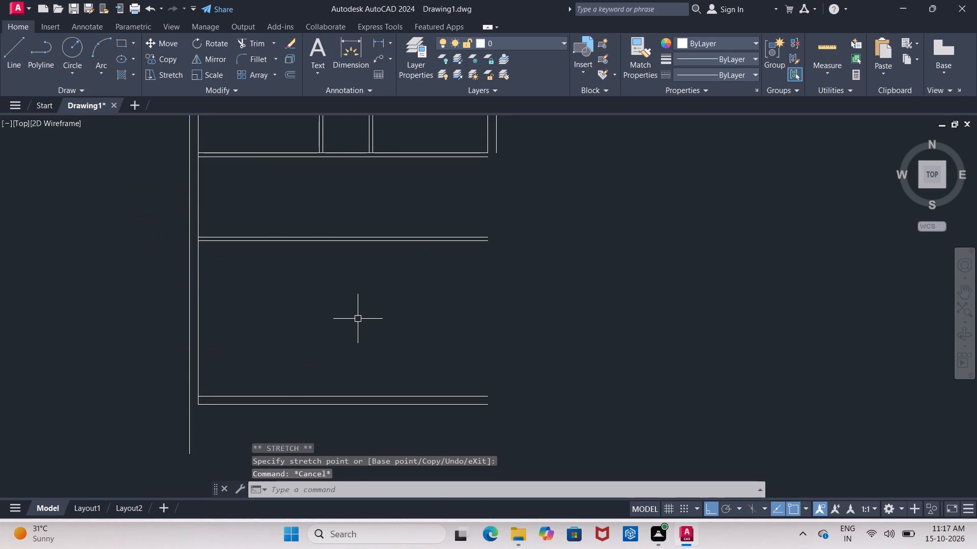
Extend both lines of the bottom exterior wall to the left exterior wall's outer line.
key(e)
key(x)
click(408, 348)
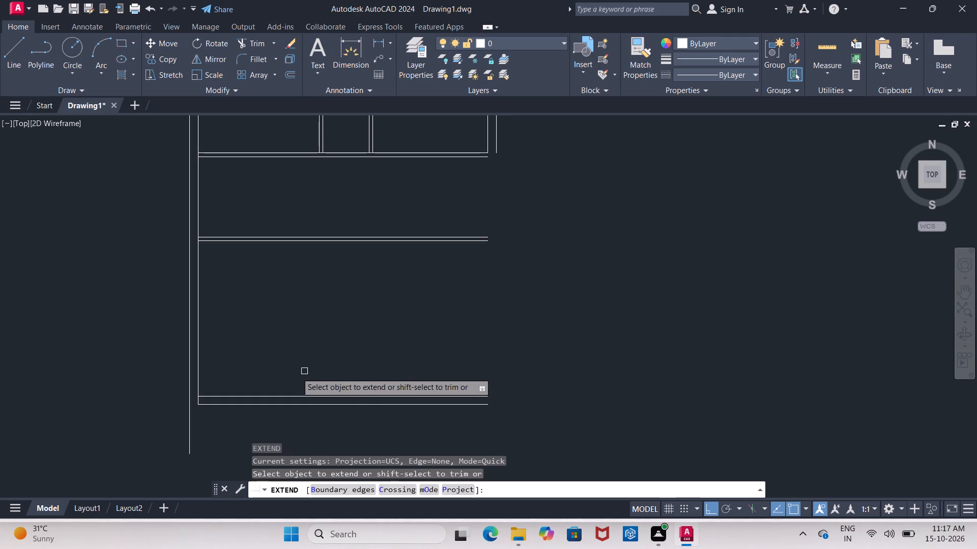
click(220, 396)
click(220, 404)
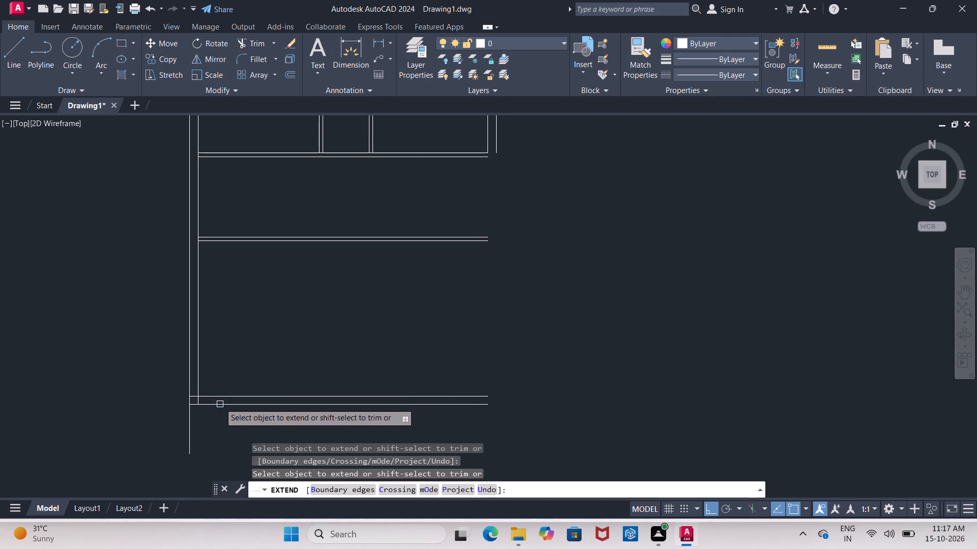
middle_drag(292, 362, 237, 370)
middle_drag(235, 348, 249, 291)
key(Escape)
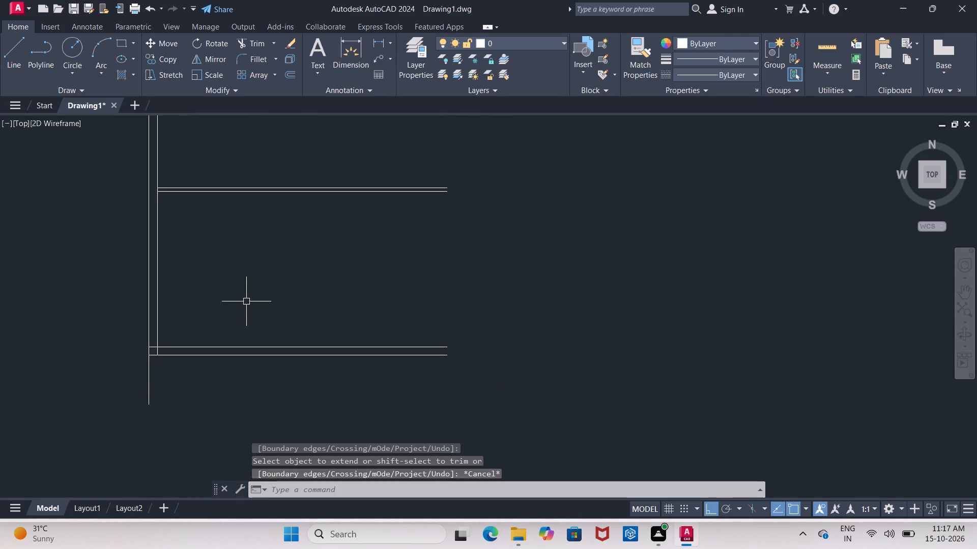
Trim the part of the left exterior wall's outer line that overhangs below the bottom exterior wall.
key(t)
key(r)
click(272, 332)
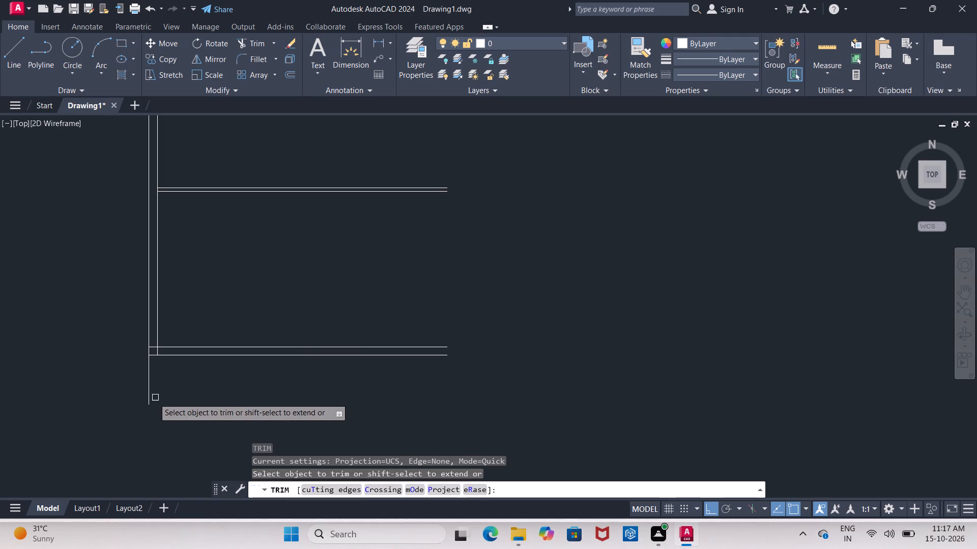
click(149, 391)
middle_drag(100, 343, 105, 370)
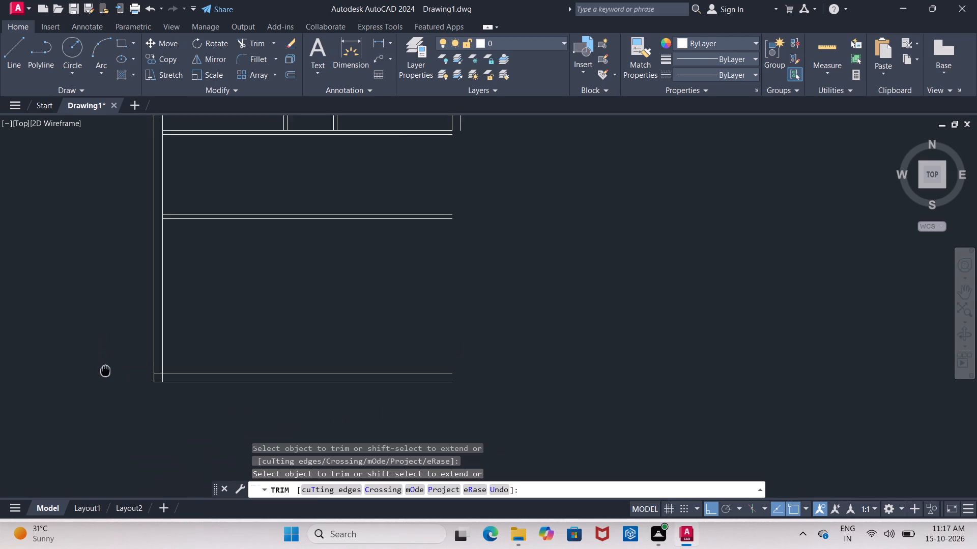
middle_drag(105, 370, 86, 359)
key(Escape)
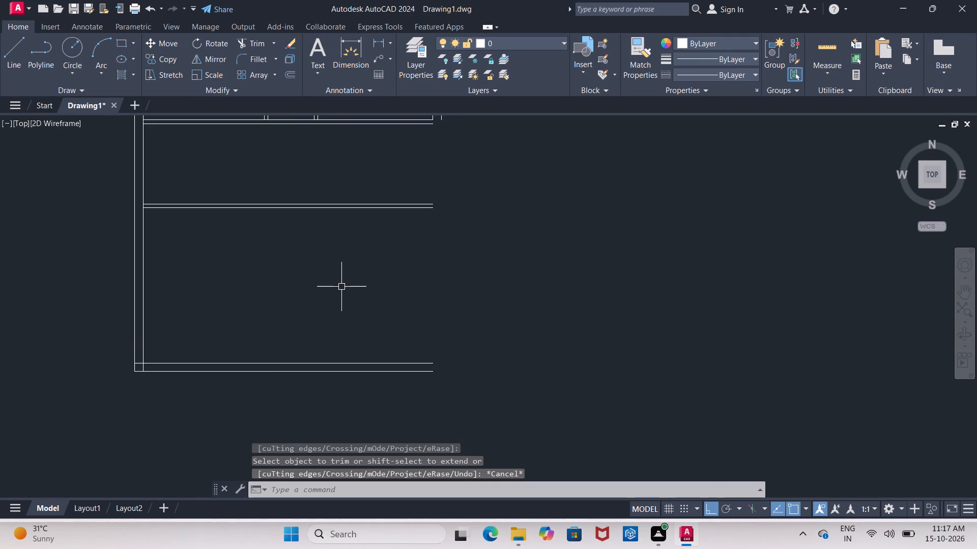
Offset the left exterior wall's inner line 11'6" to the right, into the plan.
middle_drag(342, 287, 351, 256)
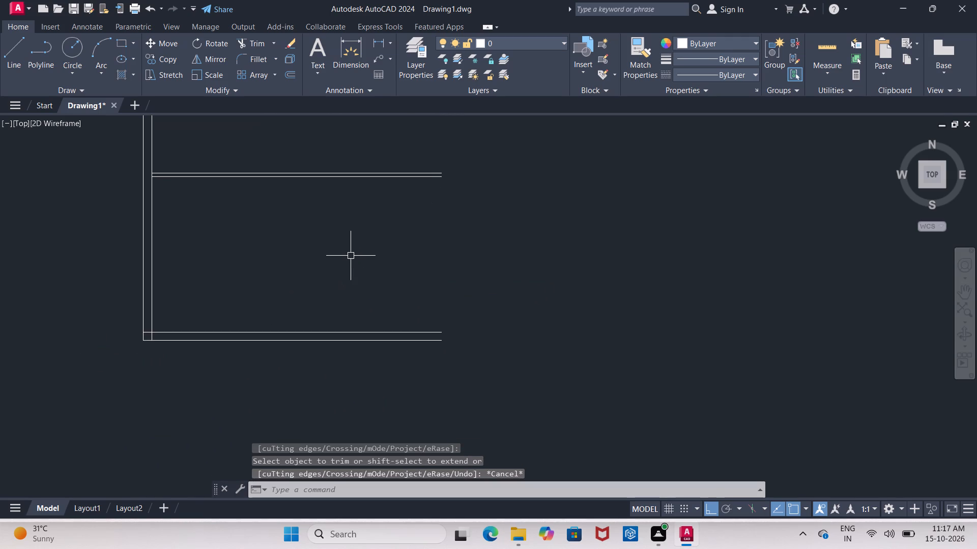
middle_drag(346, 250, 329, 268)
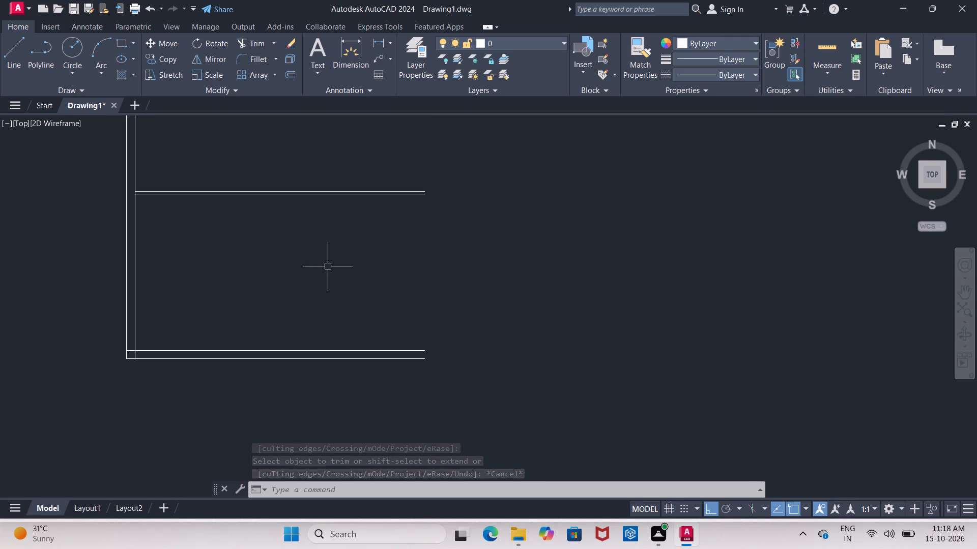
key(Escape)
key(o)
key(Return)
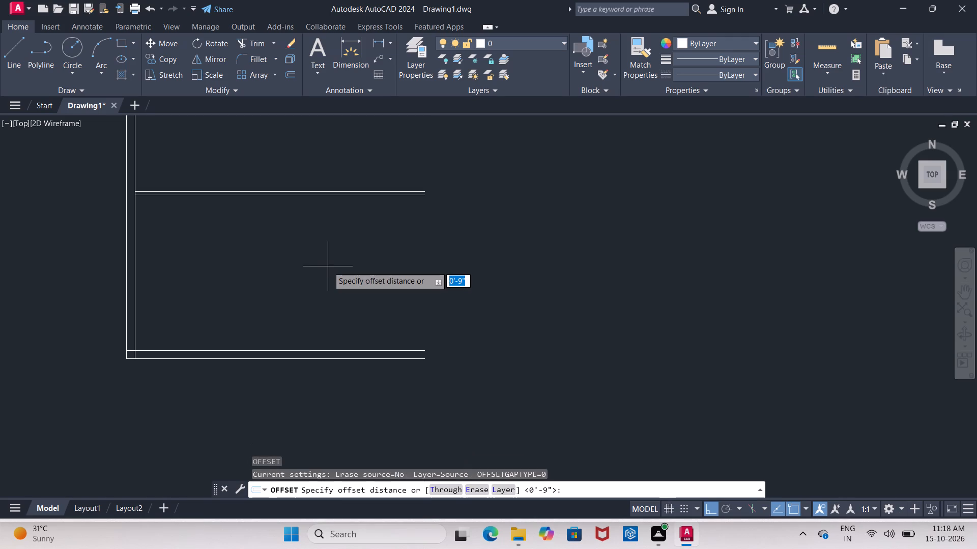
text(11'5)
key(BackSpace)
text(6")
key(Return)
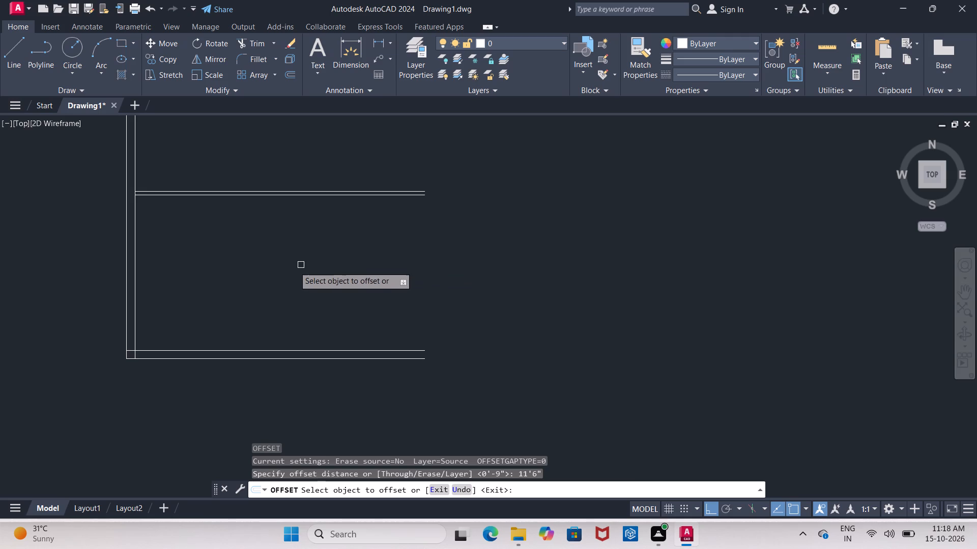
click(134, 309)
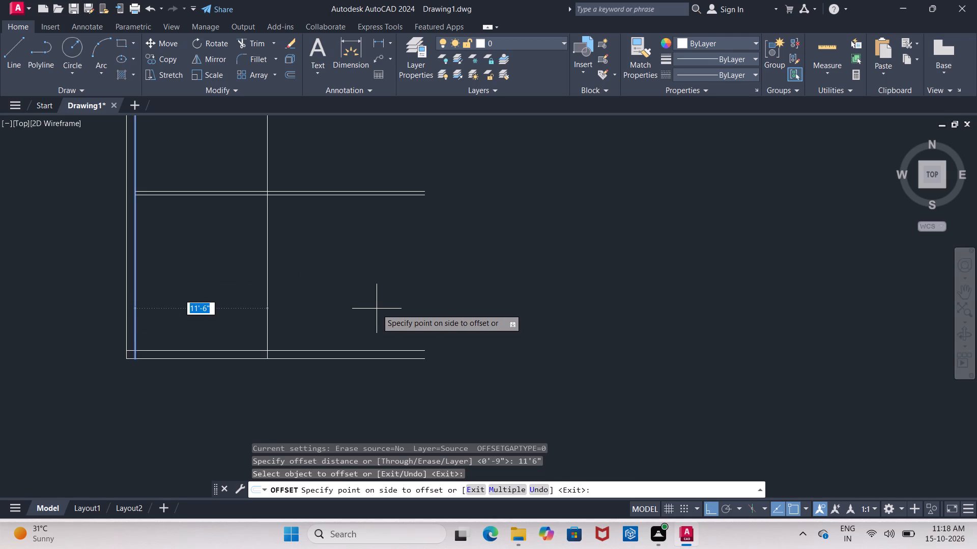
click(377, 309)
key(Return)
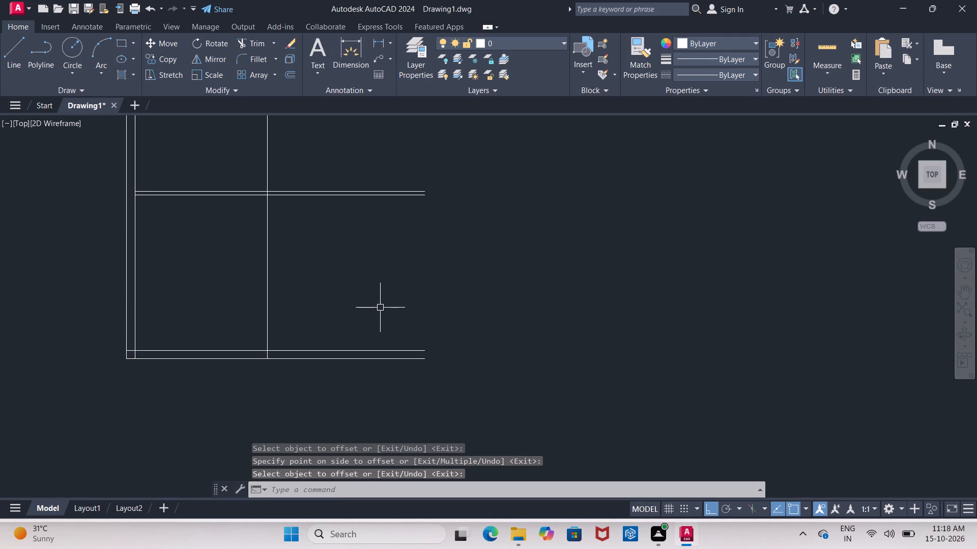
Offset the new vertical line 4" to the right to form the lower room's vertical partition wall.
key(Return)
text(4")
key(Return)
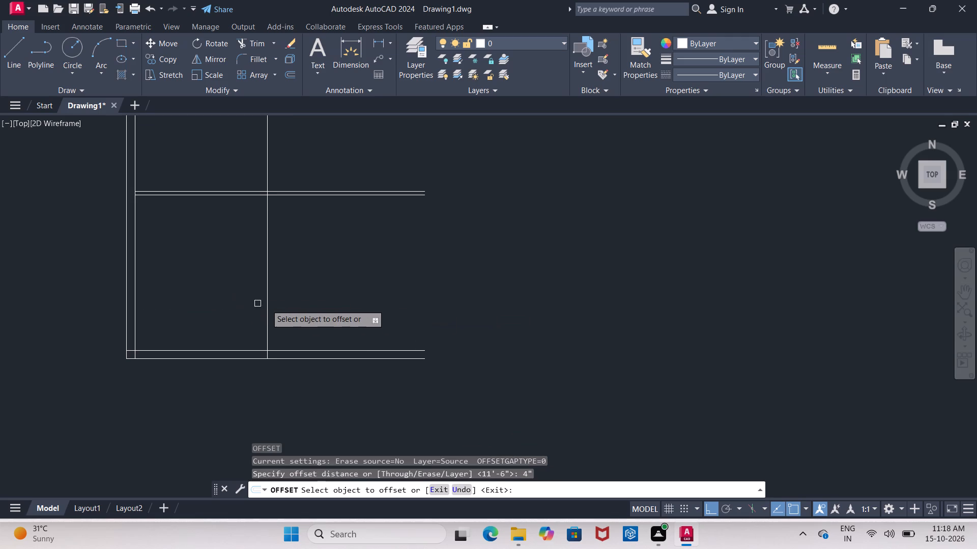
click(270, 304)
click(332, 313)
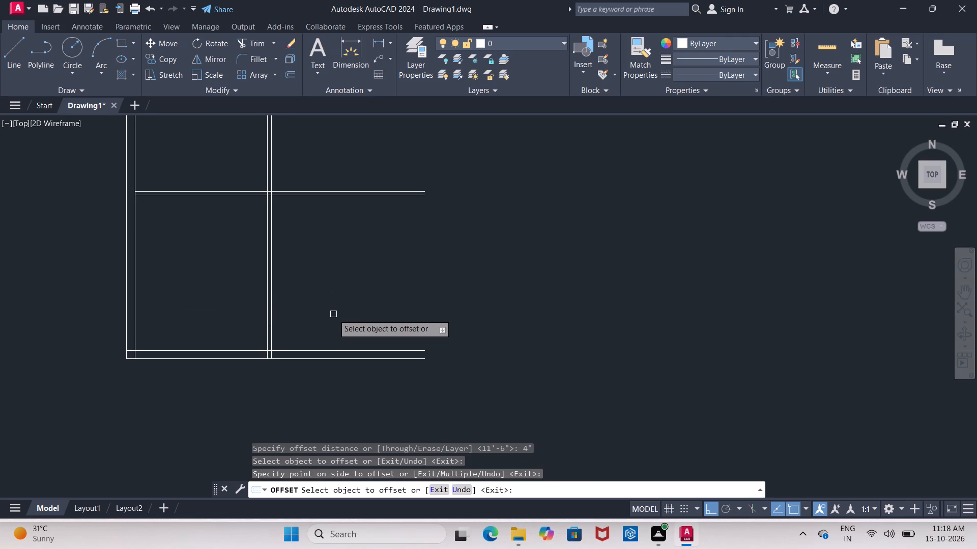
middle_drag(343, 270, 325, 423)
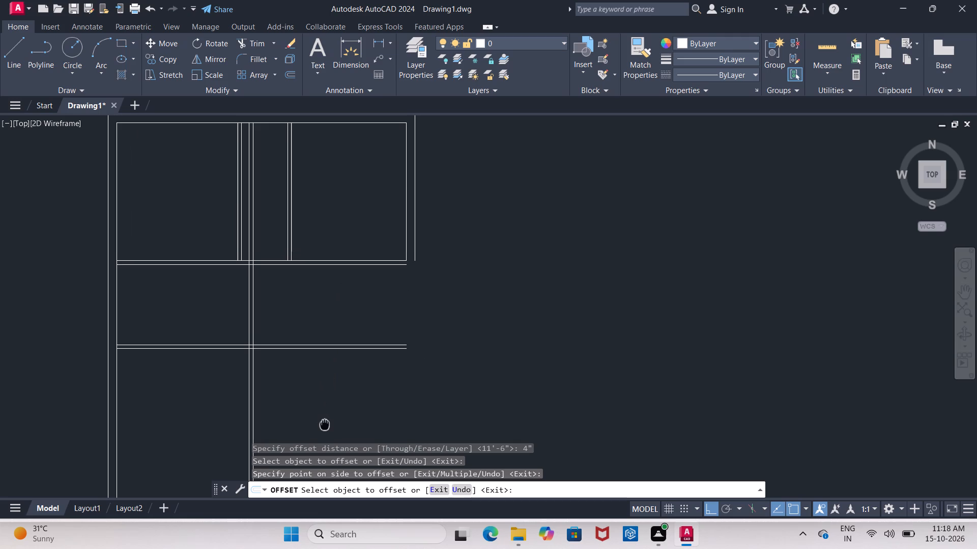
middle_drag(325, 423, 324, 420)
key(Escape)
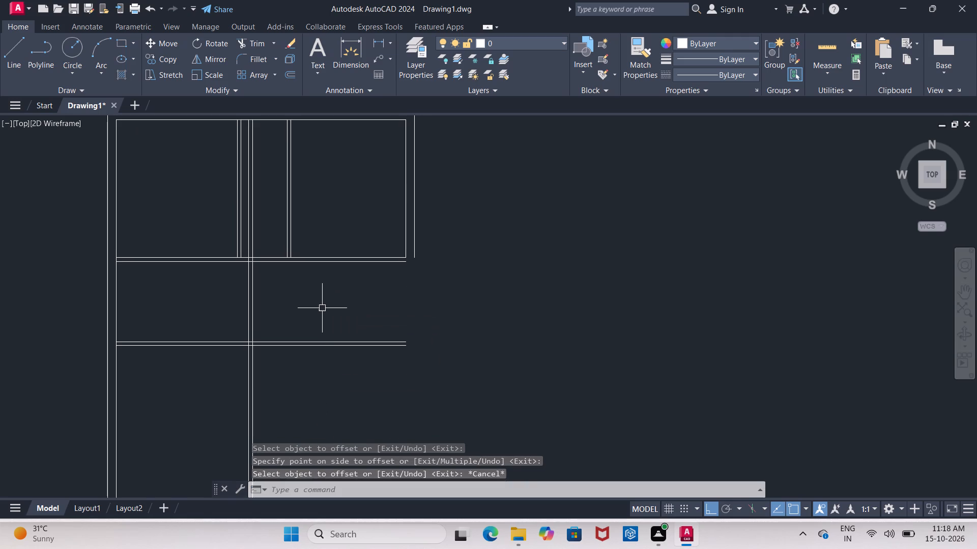
Trim the new vertical partition's two lines where they run through the upper rooms, above the first horizontal partition wall.
text(TR)
click(364, 331)
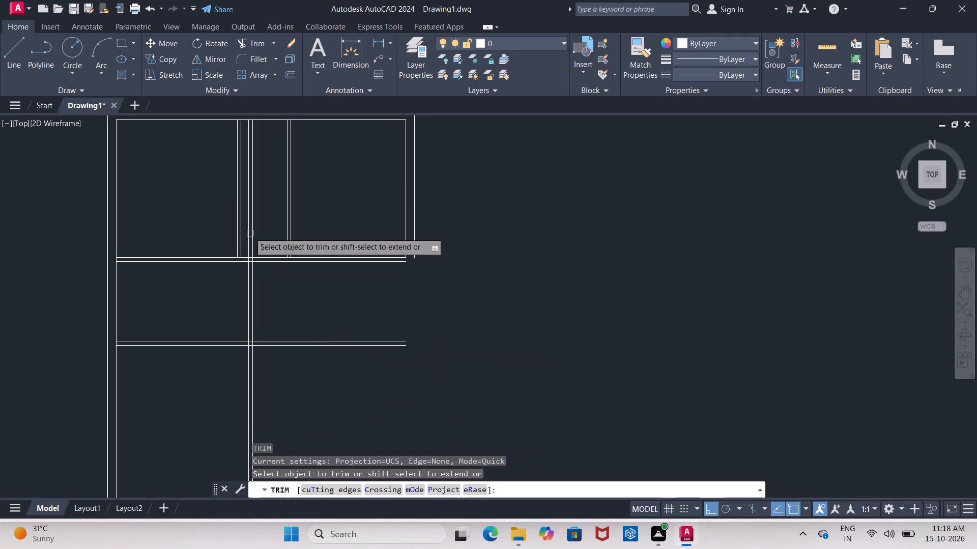
scroll(246, 224, up, 2)
drag(246, 224, 297, 268)
middle_drag(297, 266, 292, 175)
scroll(288, 216, down, 2)
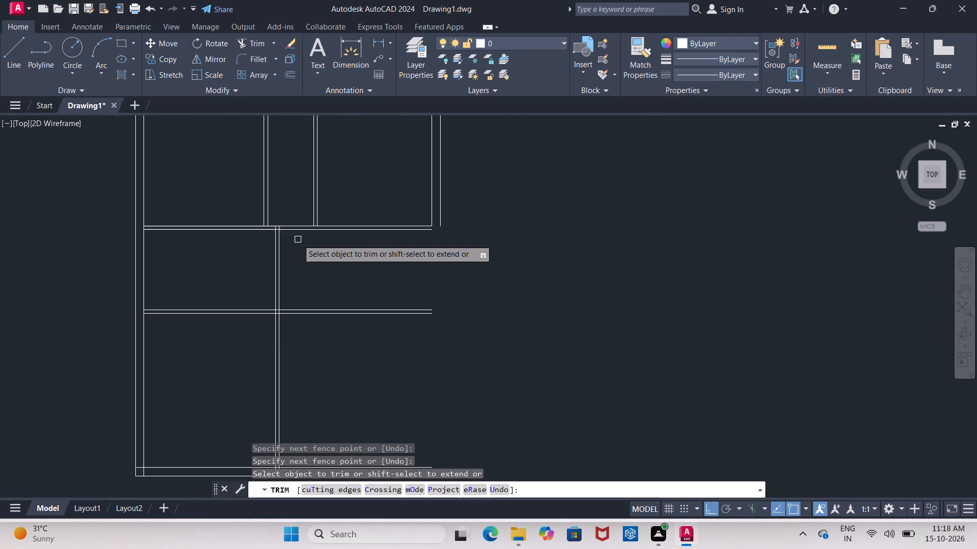
Trim the vertical partition's lines between the two horizontal partition walls and their stubs inside the first horizontal wall.
middle_drag(311, 265, 315, 242)
drag(248, 250, 309, 261)
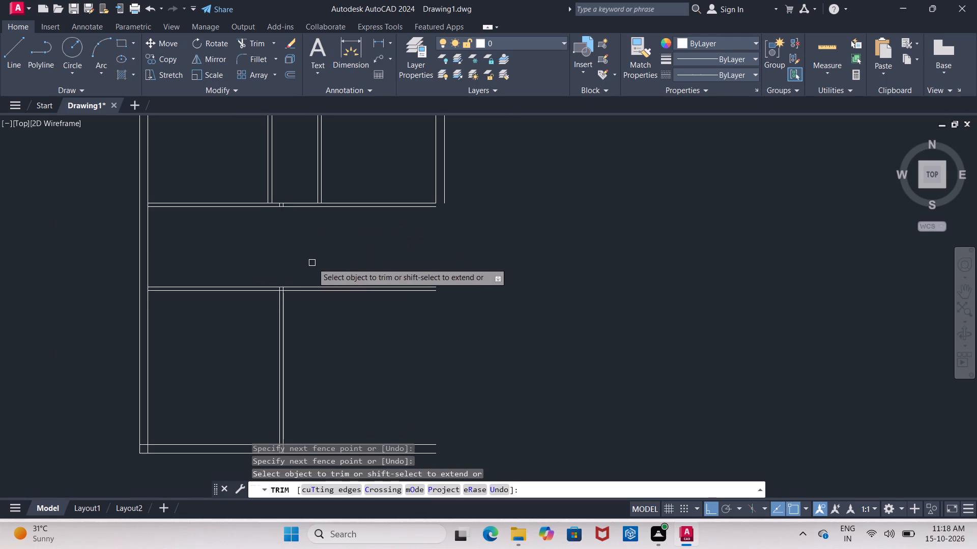
scroll(276, 222, up, 4)
middle_drag(281, 214, 269, 353)
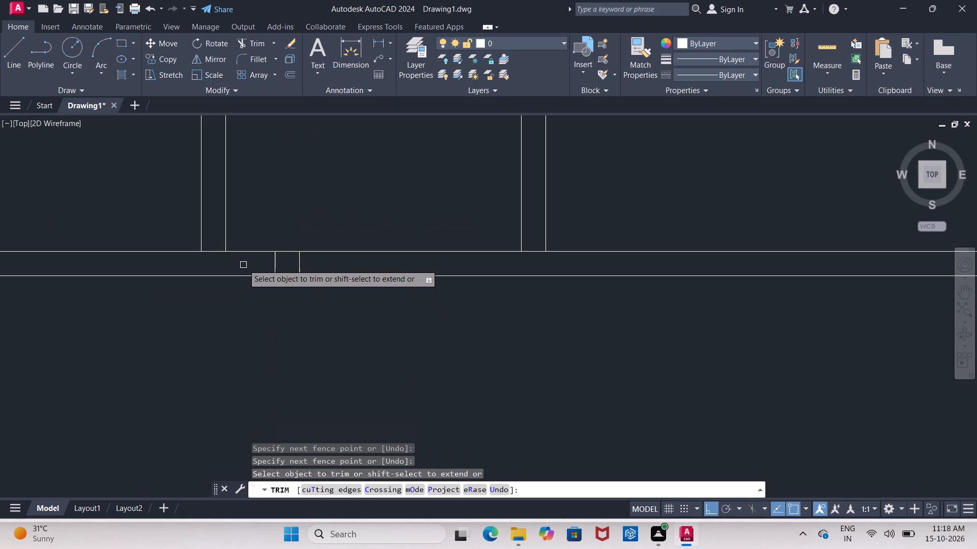
drag(243, 264, 307, 266)
Examine the trimmed partition walls against the overall plan and the area around the lower-left room.
scroll(288, 310, down, 2)
middle_drag(289, 307, 272, 226)
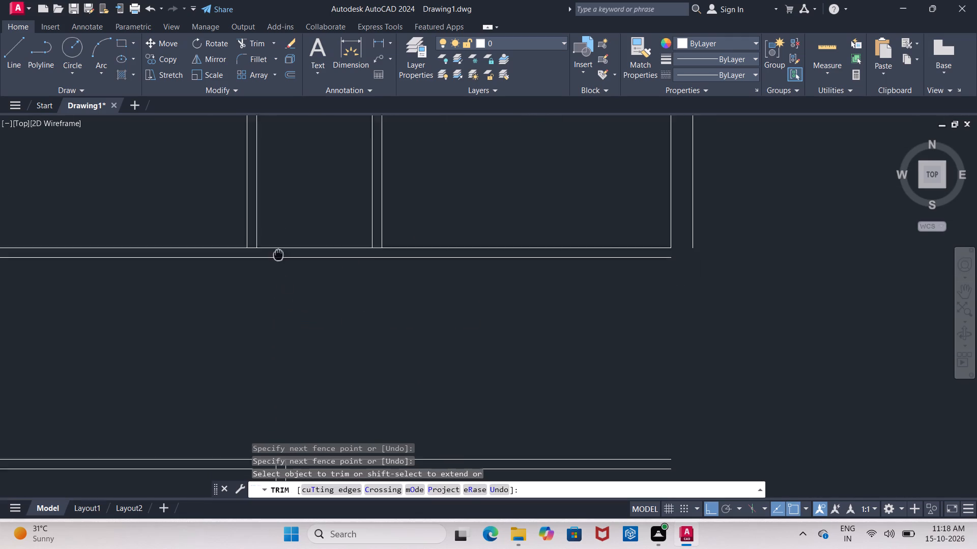
middle_drag(272, 226, 265, 177)
middle_drag(274, 275, 294, 158)
middle_drag(340, 224, 337, 149)
scroll(351, 267, down, 3)
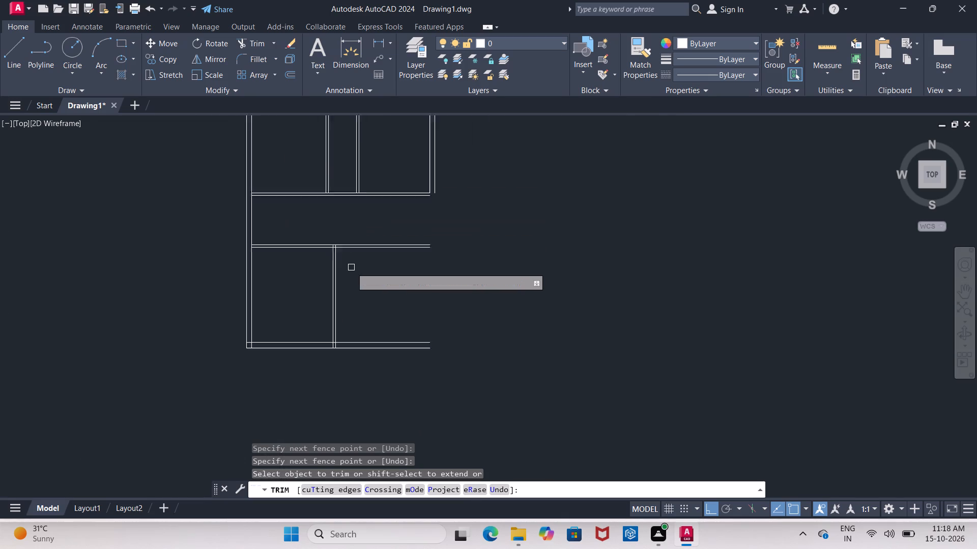
scroll(351, 267, down, 1)
middle_drag(360, 287, 382, 249)
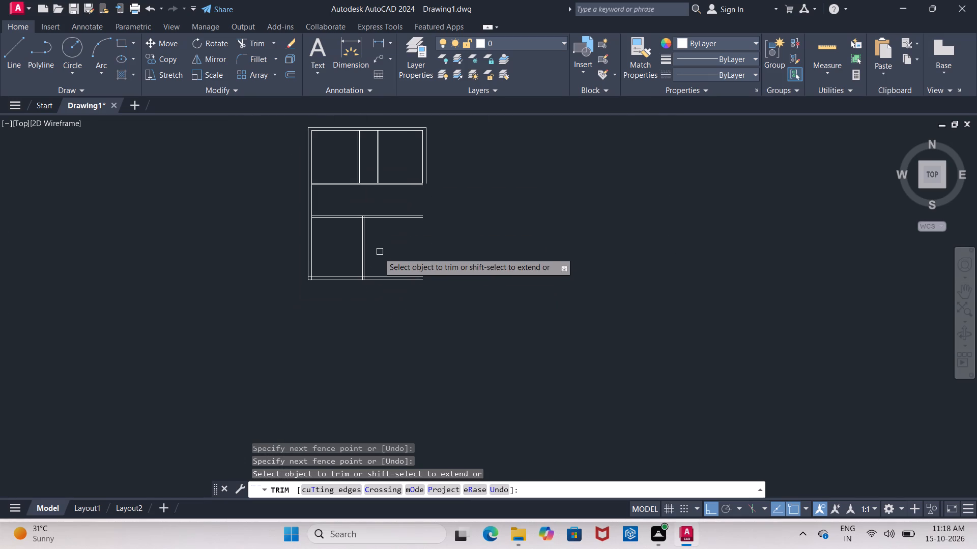
scroll(371, 258, up, 1)
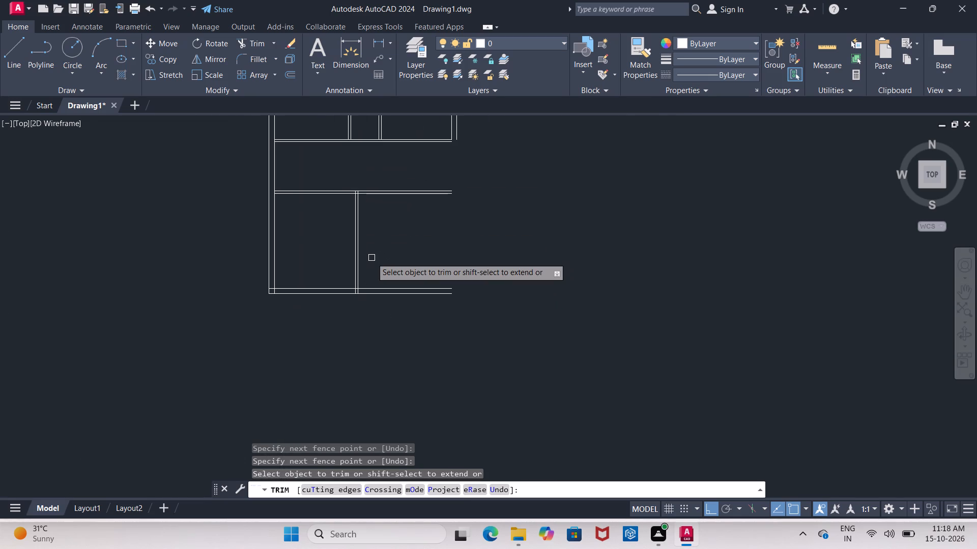
scroll(371, 258, up, 1)
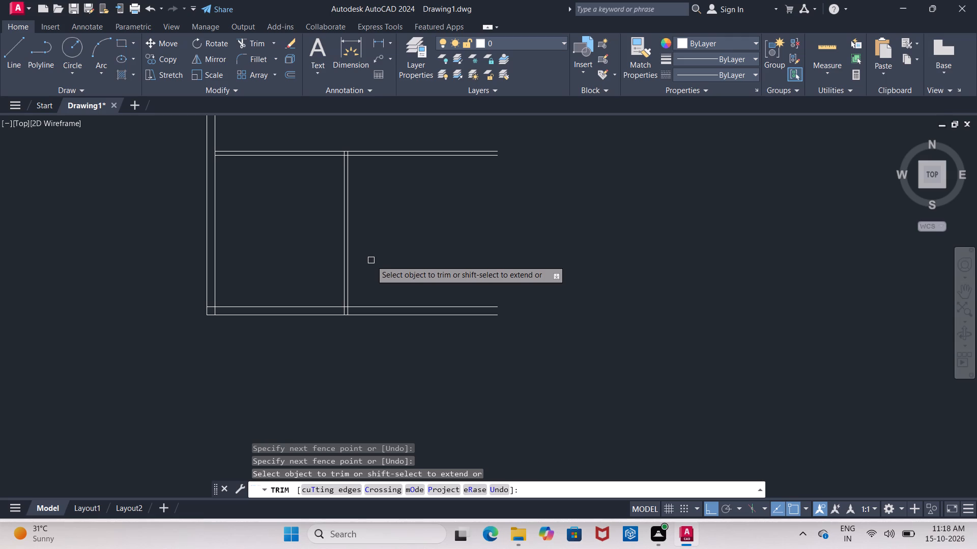
middle_drag(391, 247, 378, 275)
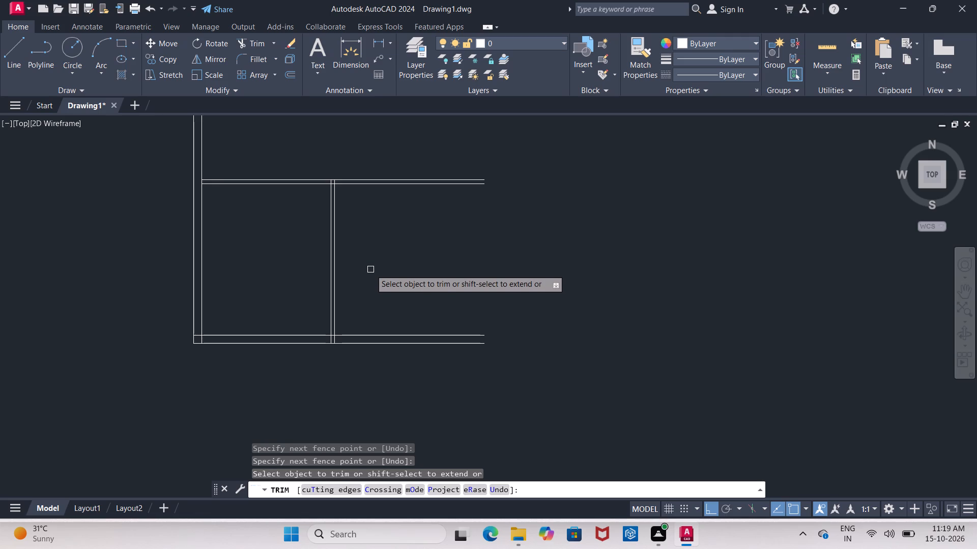
key(Escape)
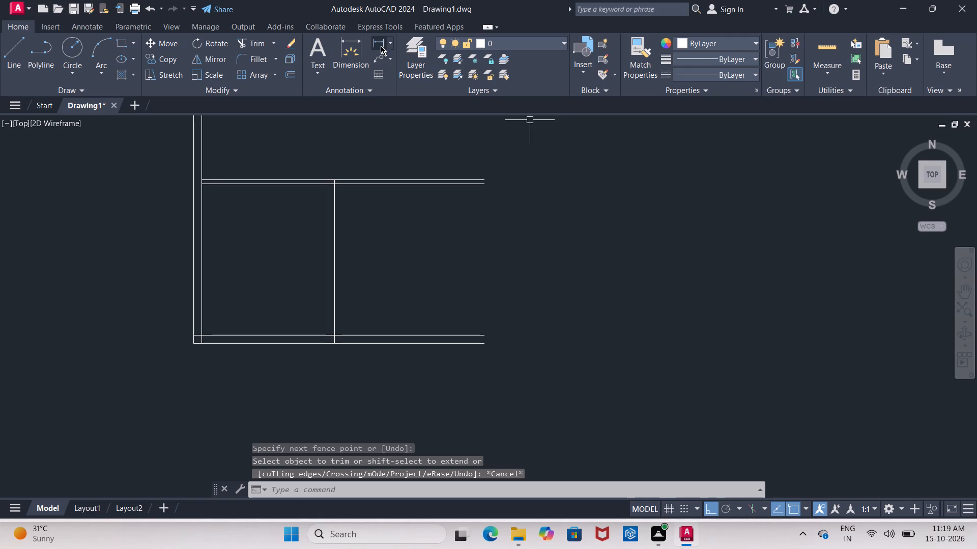
Measure the lower-left room's clear height along the vertical partition, from the second horizontal partition to the bottom exterior wall.
click(381, 46)
scroll(327, 193, up, 2)
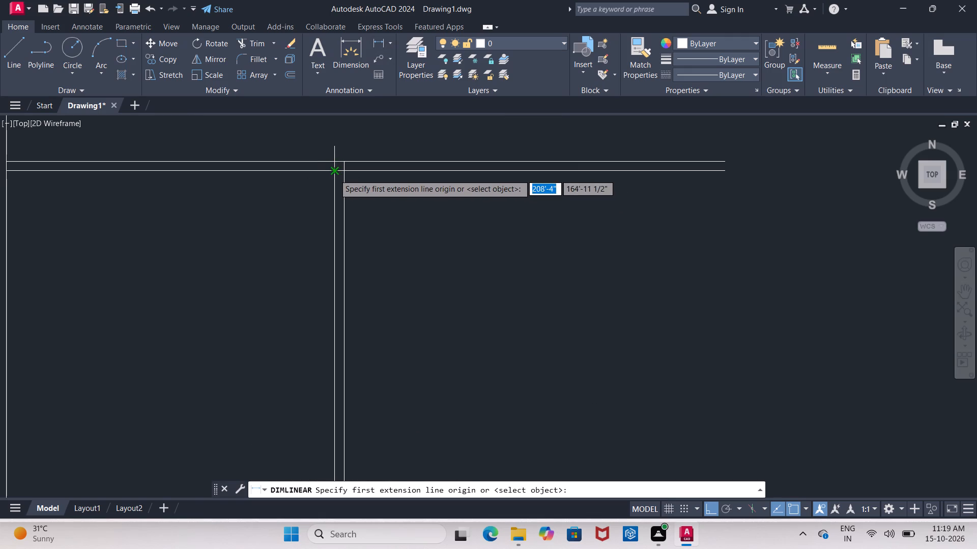
click(334, 174)
middle_drag(341, 357, 321, 164)
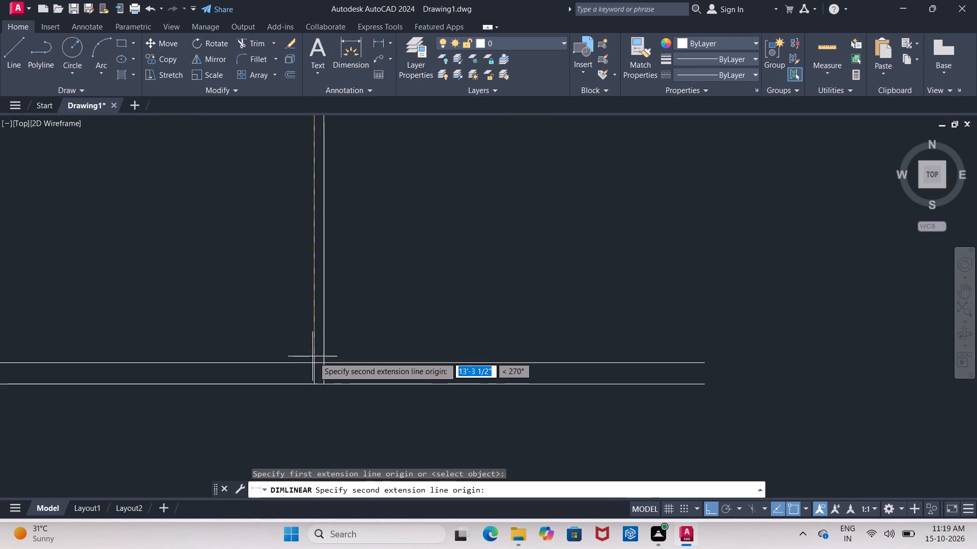
click(314, 361)
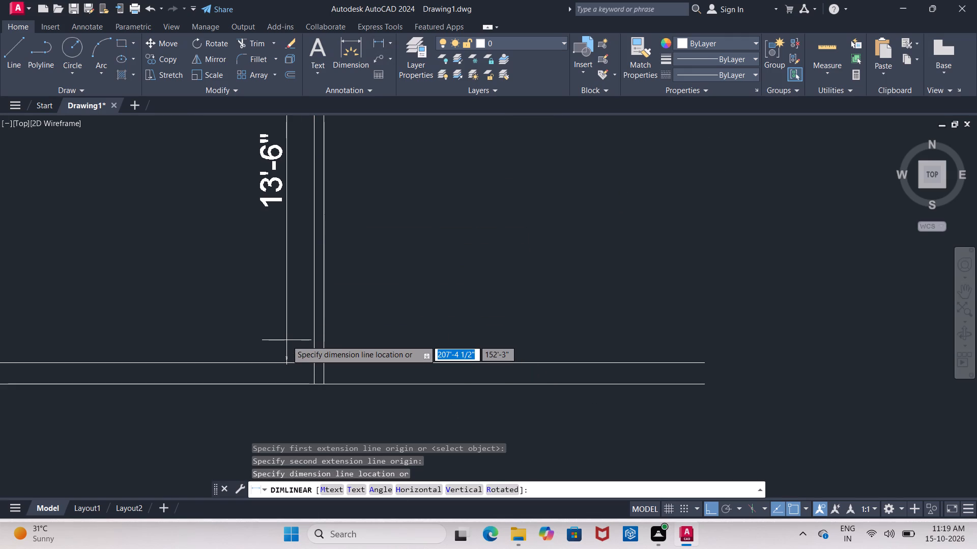
key(Escape)
middle_drag(265, 309, 266, 309)
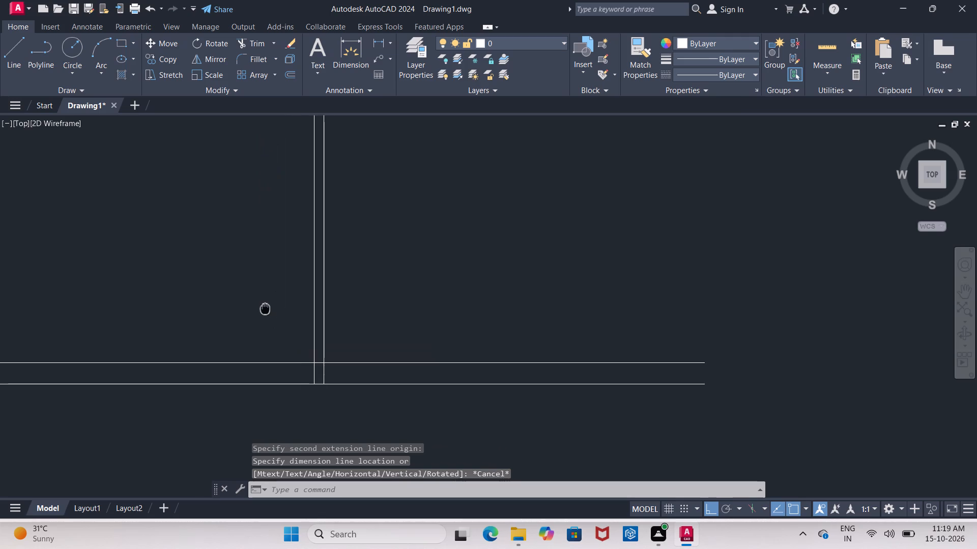
middle_drag(266, 309, 383, 355)
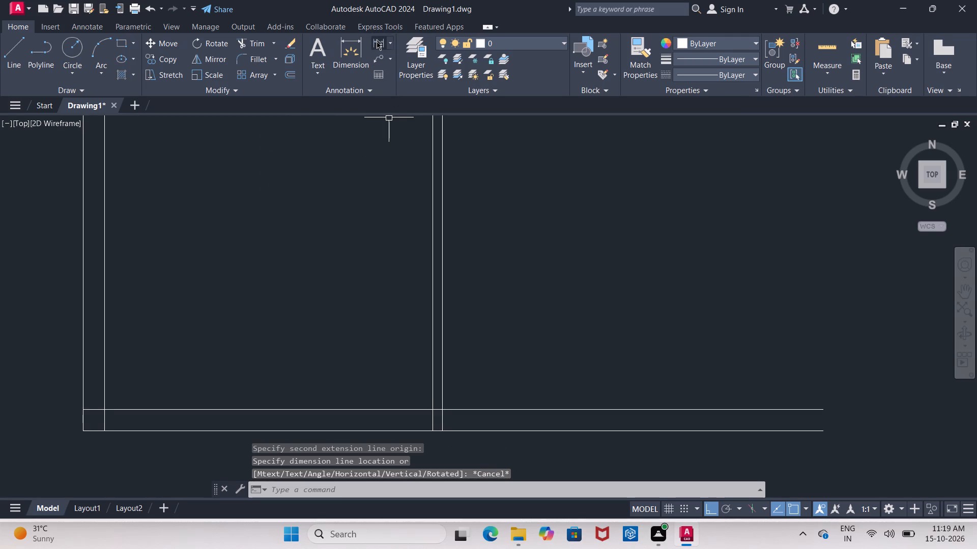
Measure the lower-left room's clear width along the bottom exterior wall, from the left wall's inner line to the vertical partition.
click(377, 43)
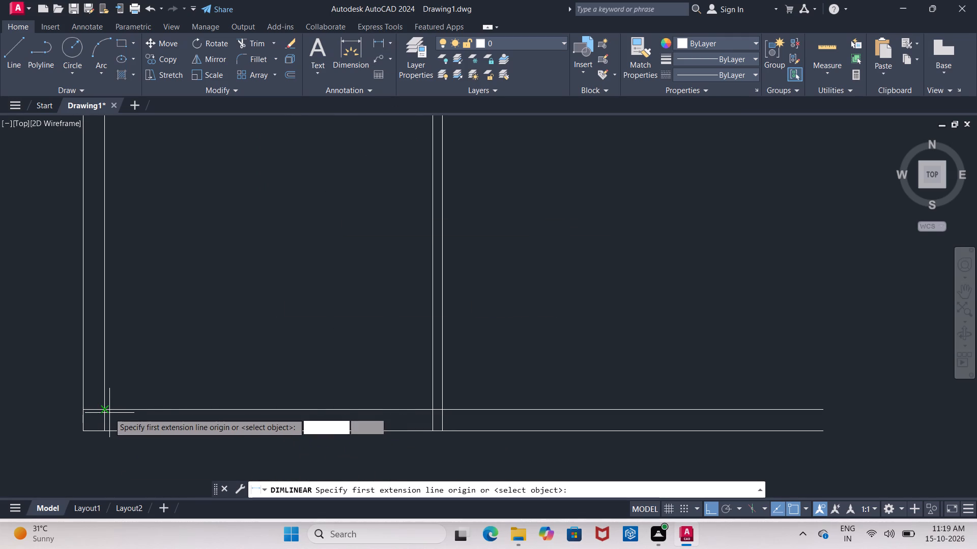
click(103, 409)
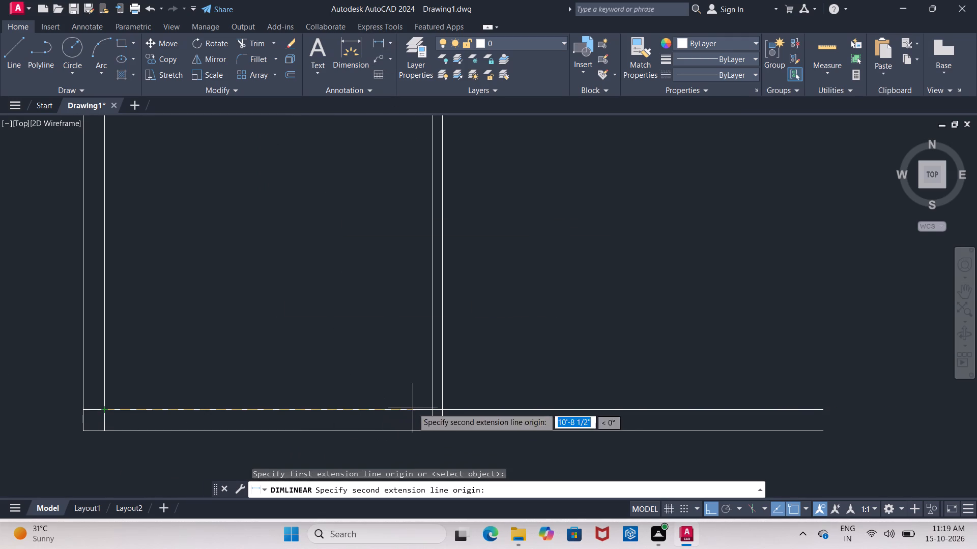
click(433, 408)
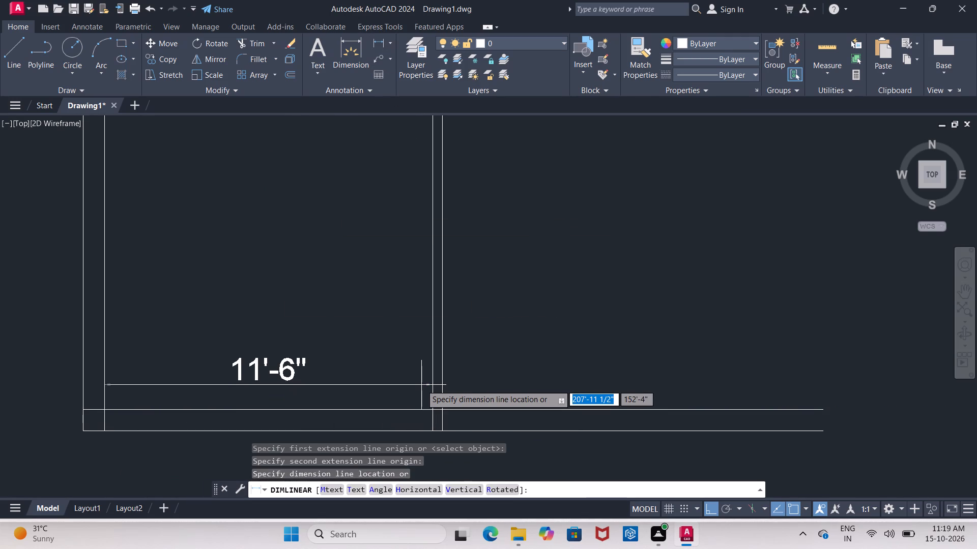
key(Escape)
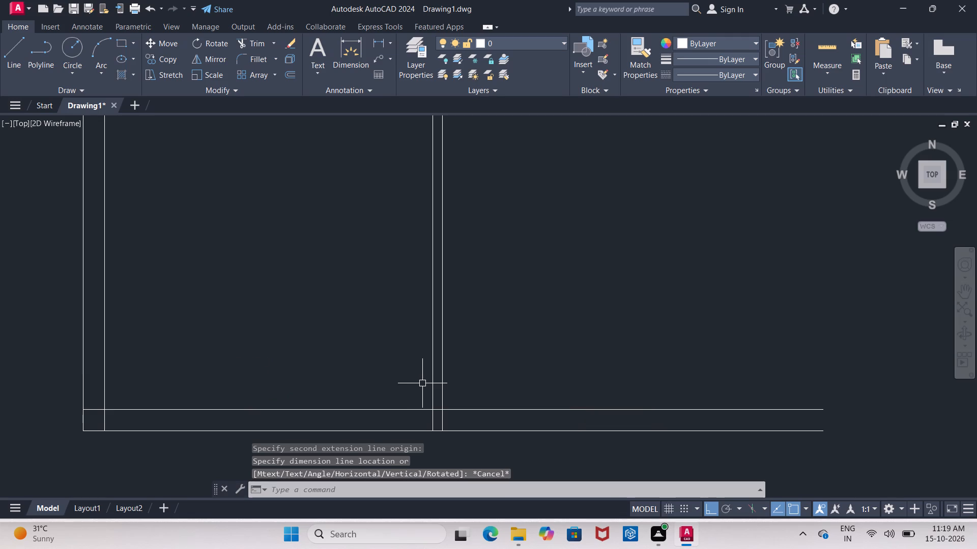
Offset the left exterior wall's inner line 7'8" into the plan to start a vertical partition in the middle room band.
middle_drag(479, 348, 459, 394)
scroll(457, 394, down, 1)
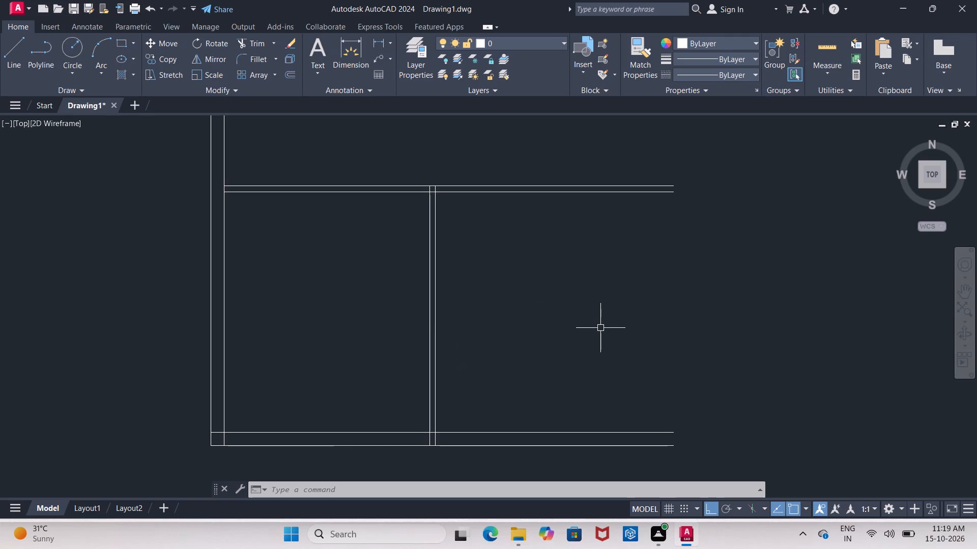
middle_drag(616, 327, 578, 388)
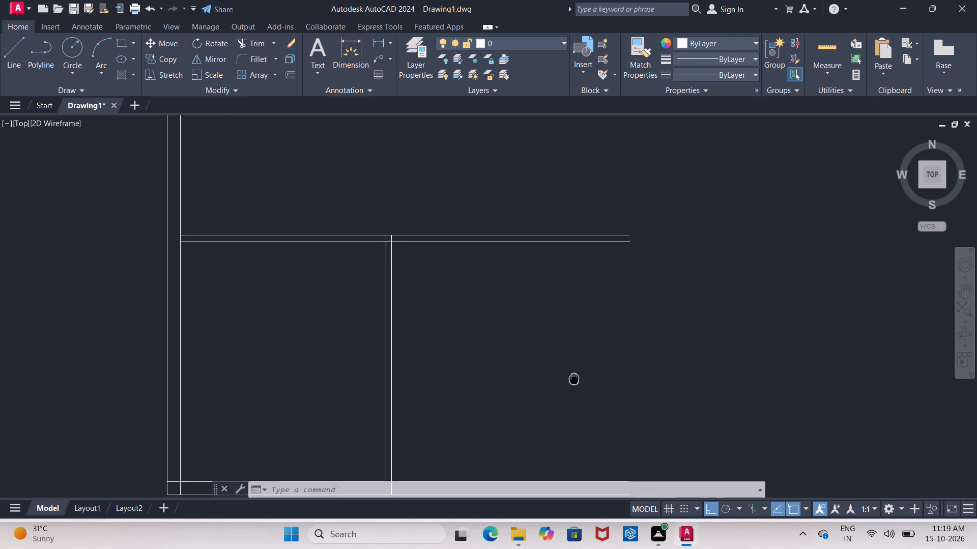
middle_drag(578, 388, 607, 477)
middle_drag(519, 289, 526, 316)
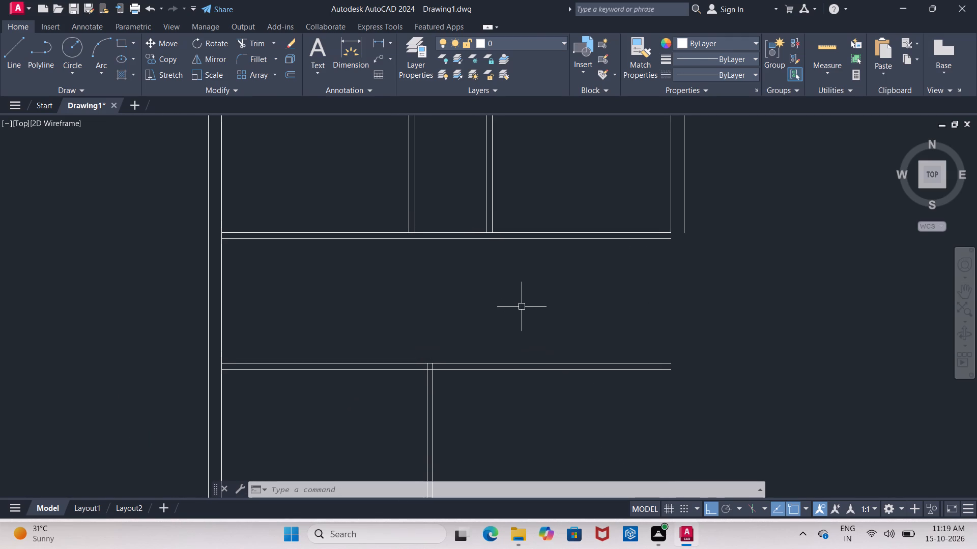
key(Escape)
key(o)
key(Return)
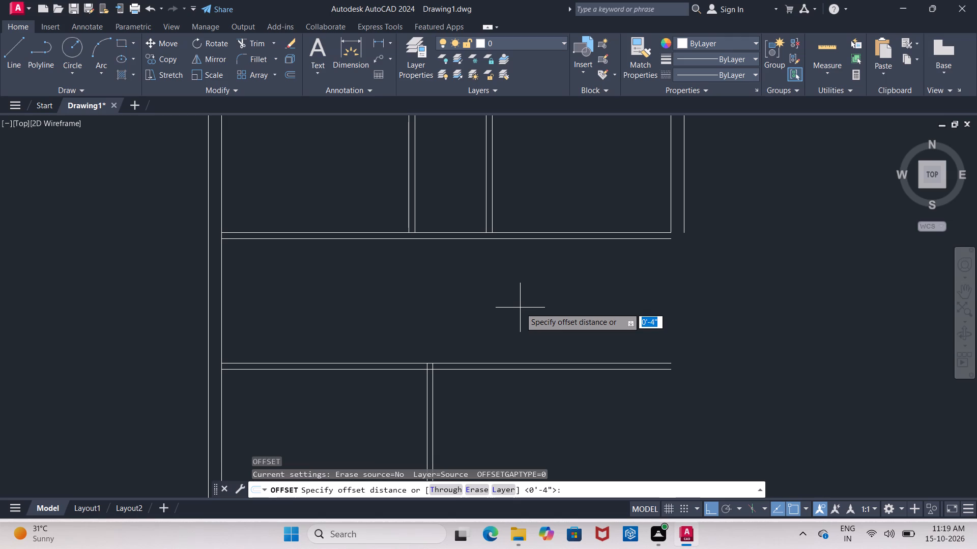
key(7)
text('8)
key(shift+quotedbl)
key(Return)
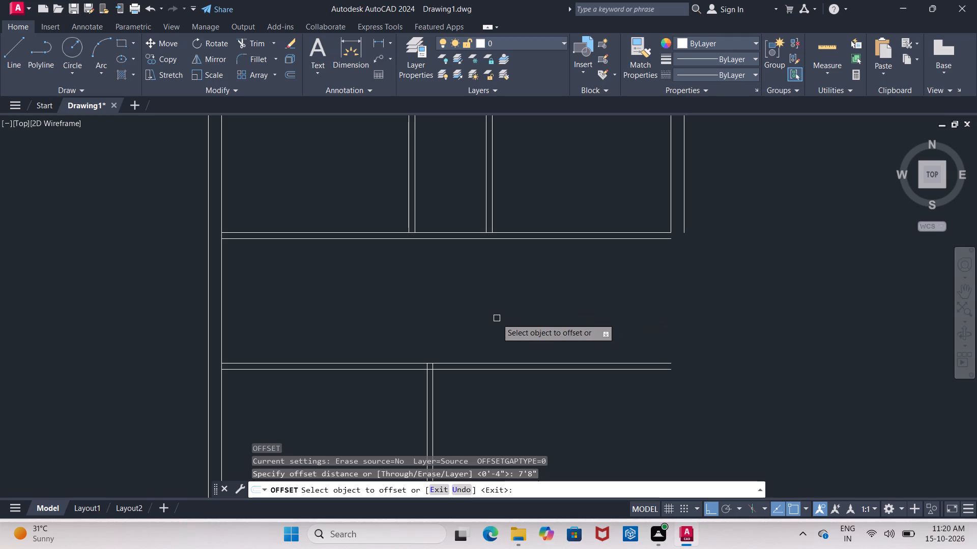
click(224, 309)
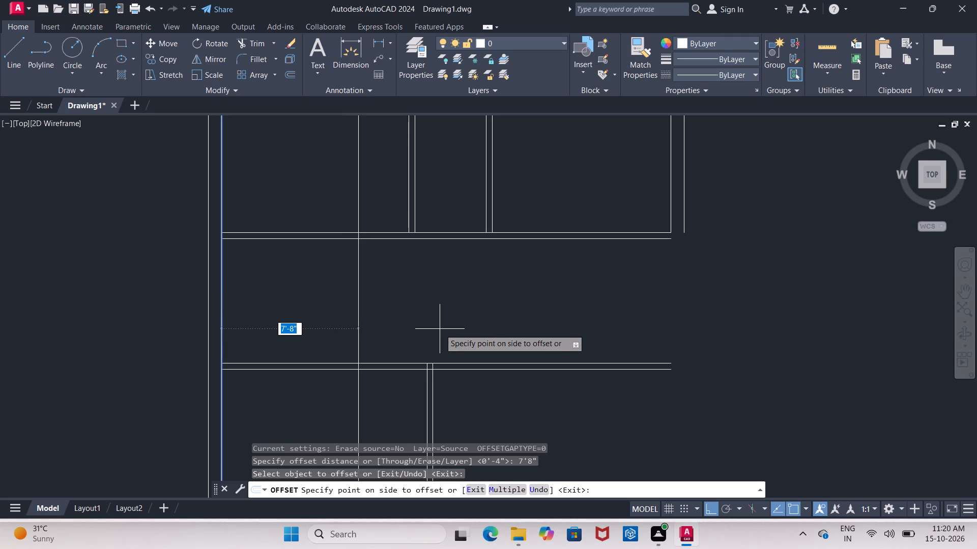
click(440, 329)
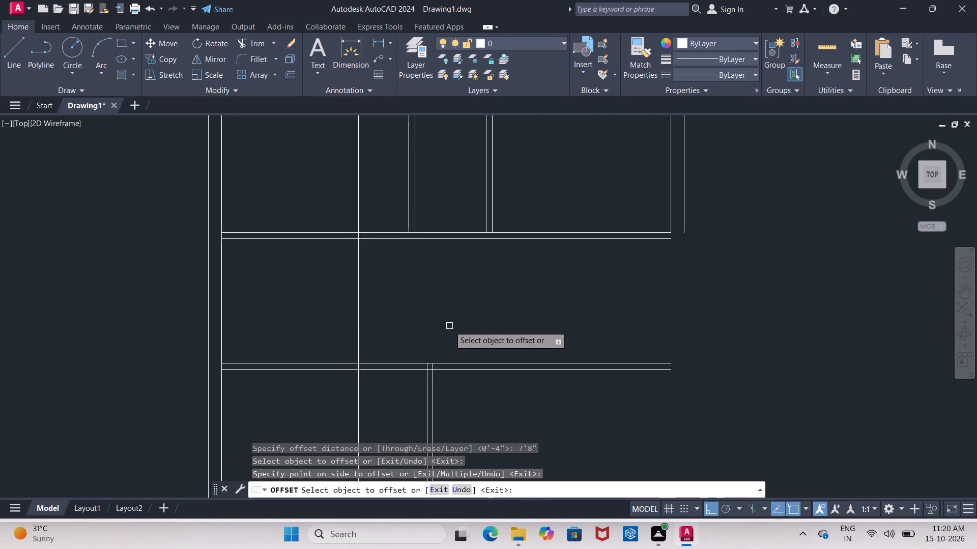
key(Return)
Offset the new vertical line 4" toward the plan's right side to give the partition its thickness.
key(Return)
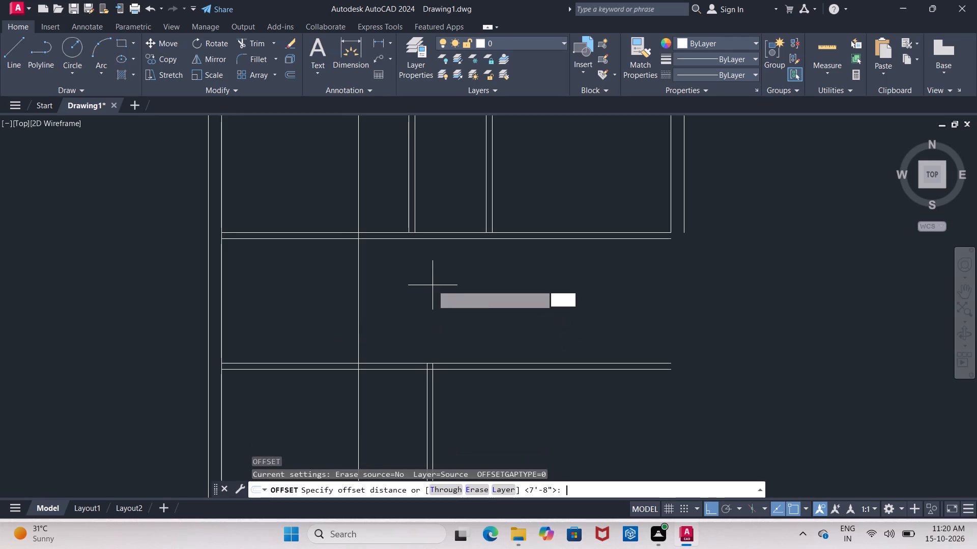
text(4")
key(Return)
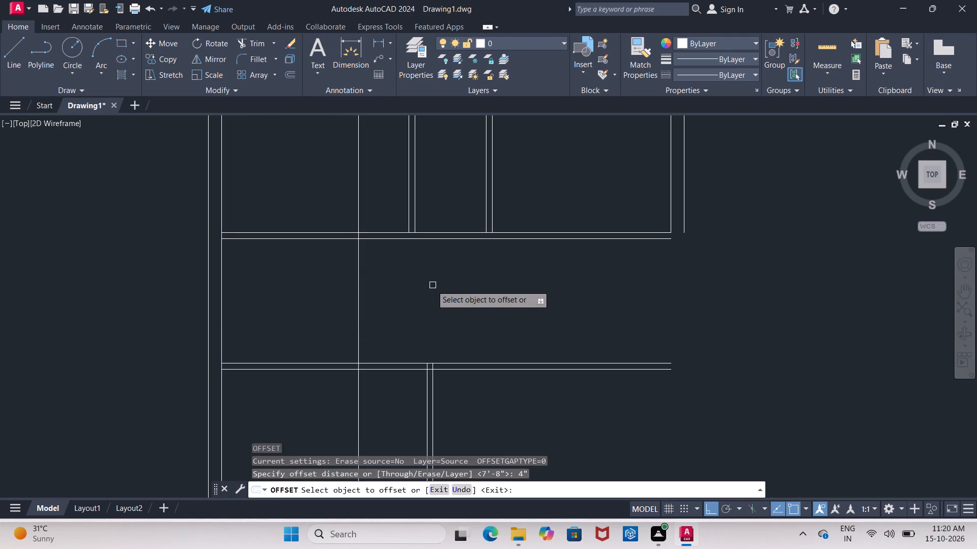
click(358, 290)
click(429, 317)
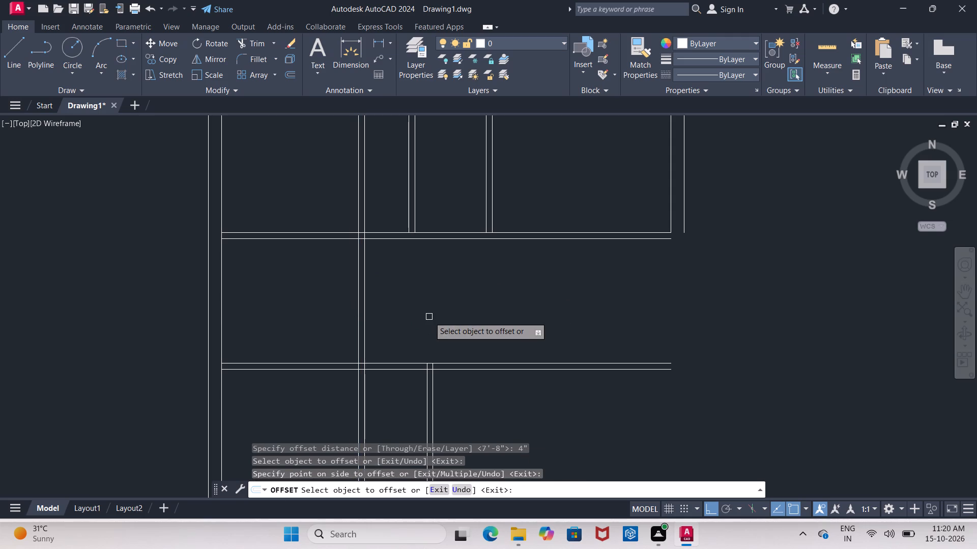
key(Escape)
Trim the new partition's two lines above the first horizontal partition wall and below the second one.
text(TR)
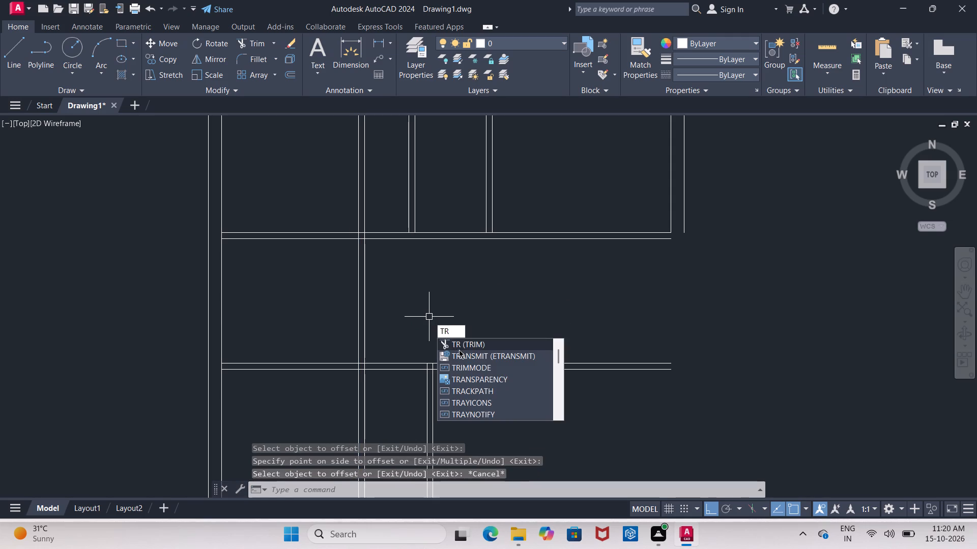
click(458, 347)
drag(333, 198, 369, 222)
middle_drag(367, 212, 375, 154)
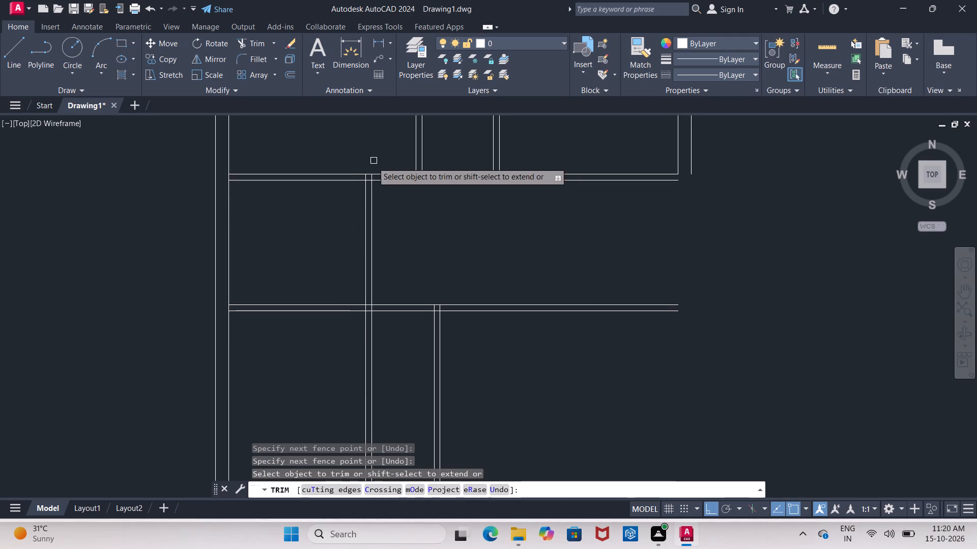
scroll(365, 171, up, 4)
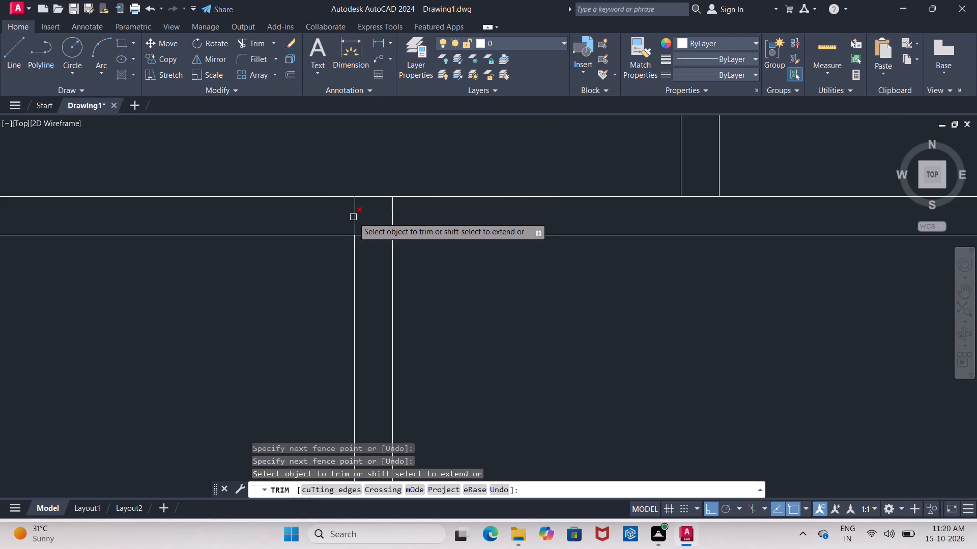
middle_drag(532, 333, 473, 81)
scroll(474, 99, down, 3)
scroll(496, 222, down, 3)
middle_drag(488, 236, 440, 154)
drag(350, 248, 468, 340)
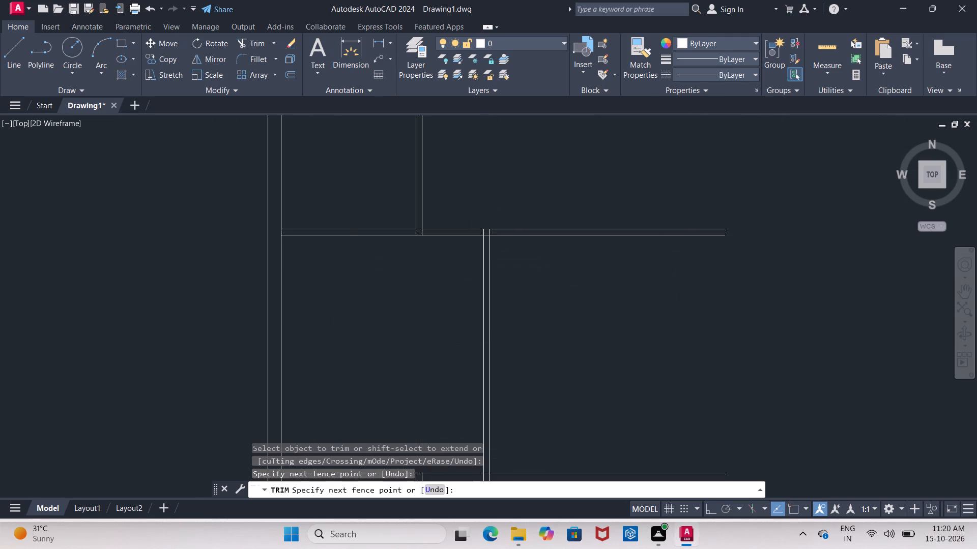
Trim away the new partition's two leftover stubs inside the bottom exterior wall.
scroll(438, 290, down, 1)
middle_drag(438, 290, 409, 175)
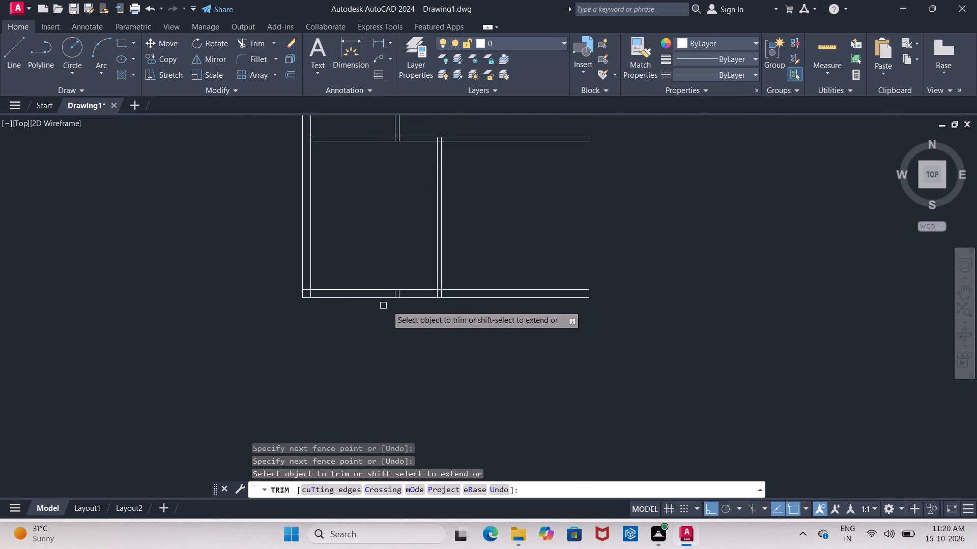
scroll(398, 299, up, 4)
click(355, 282)
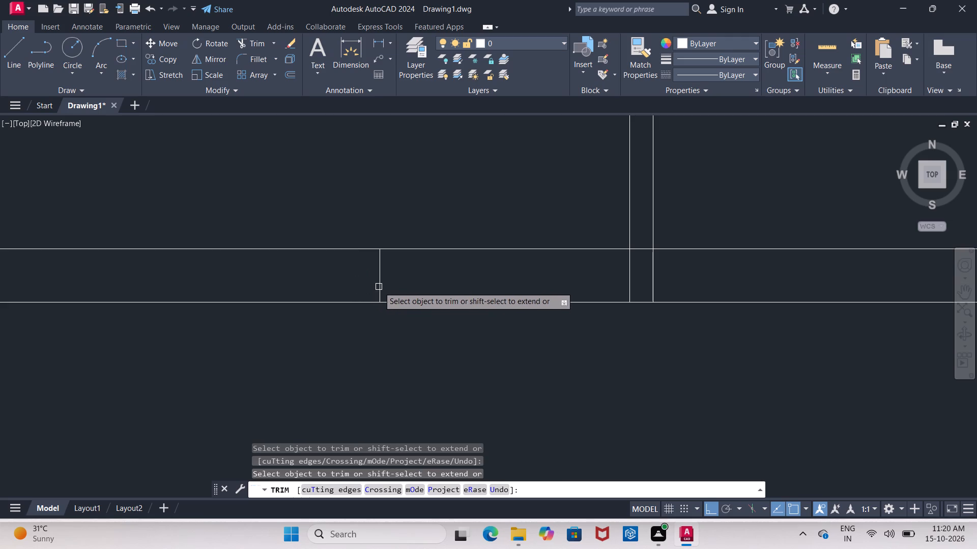
click(382, 284)
middle_drag(386, 285, 384, 400)
scroll(404, 259, down, 4)
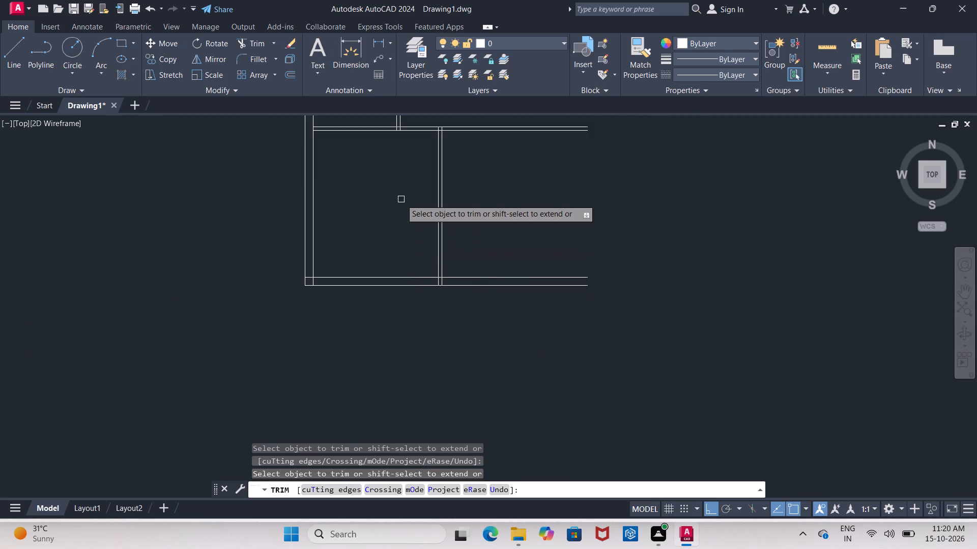
middle_drag(401, 203, 398, 447)
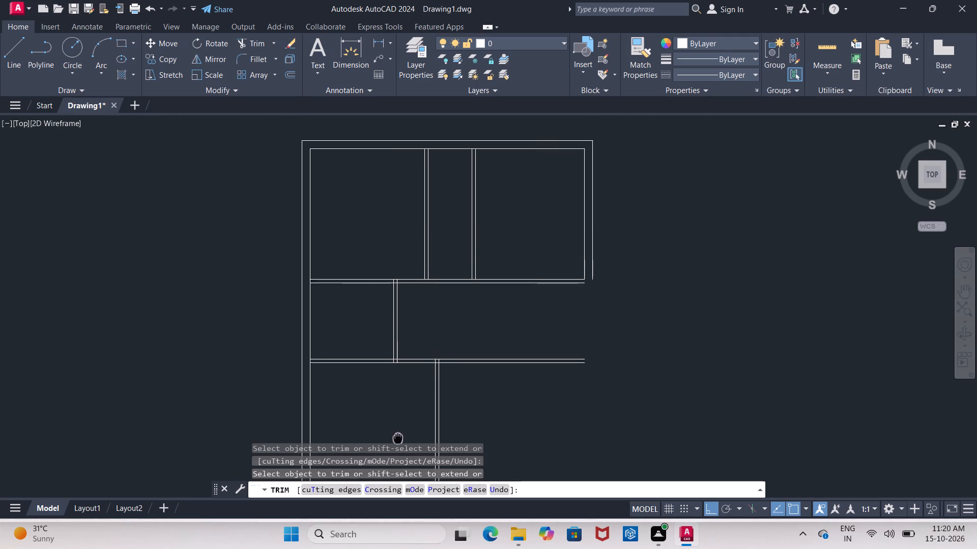
middle_drag(398, 447, 324, 355)
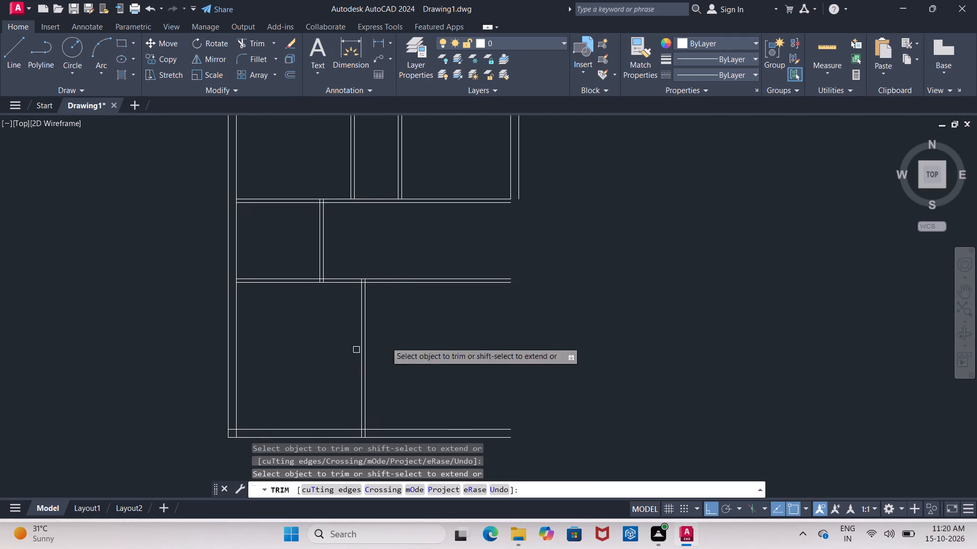
scroll(485, 266, up, 1)
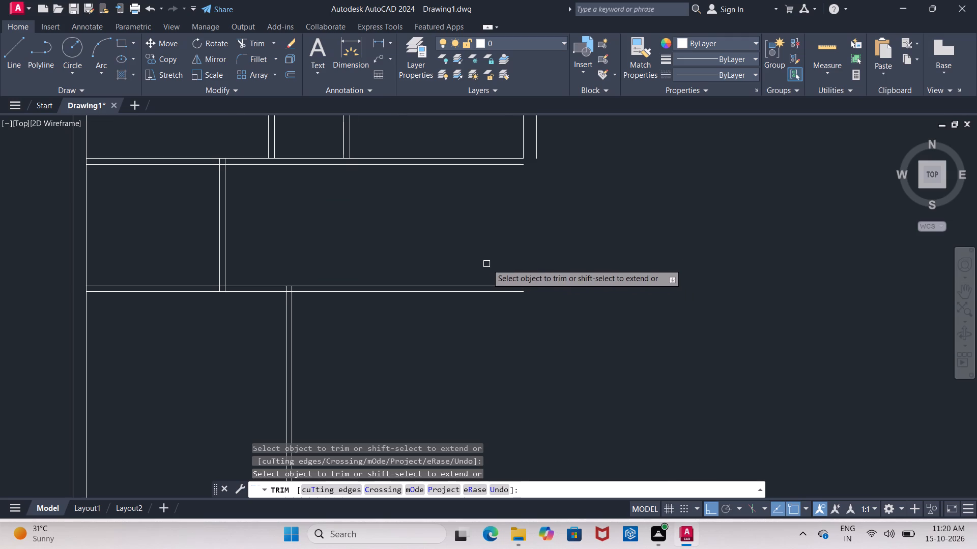
middle_drag(490, 246, 479, 295)
key(Escape)
Extend the right exterior wall's inner line down to the second horizontal partition wall.
key(e)
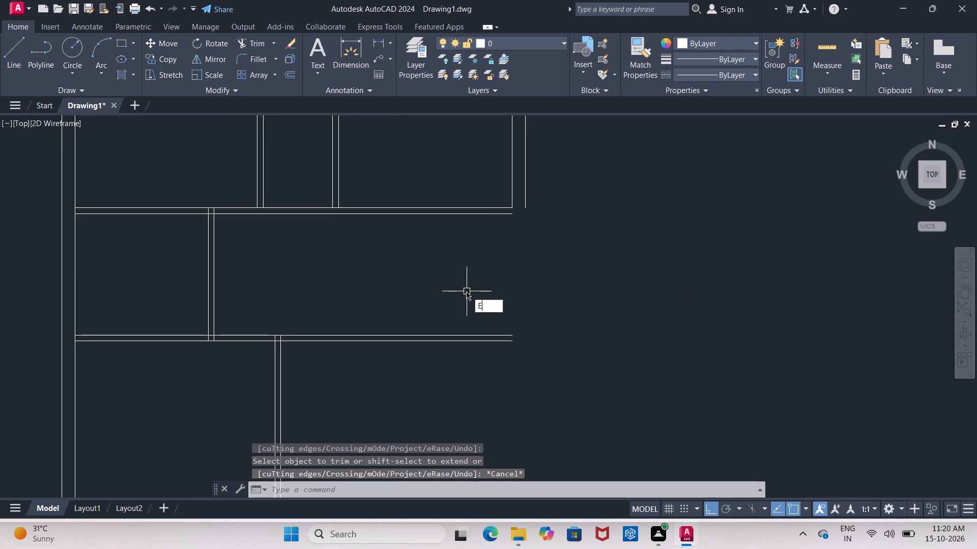
key(x)
click(494, 319)
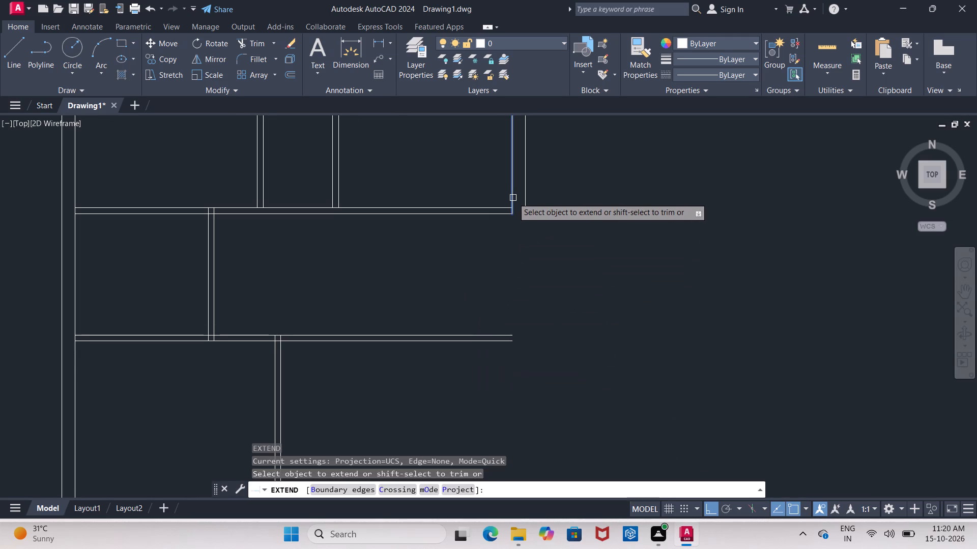
click(513, 198)
click(511, 205)
click(511, 226)
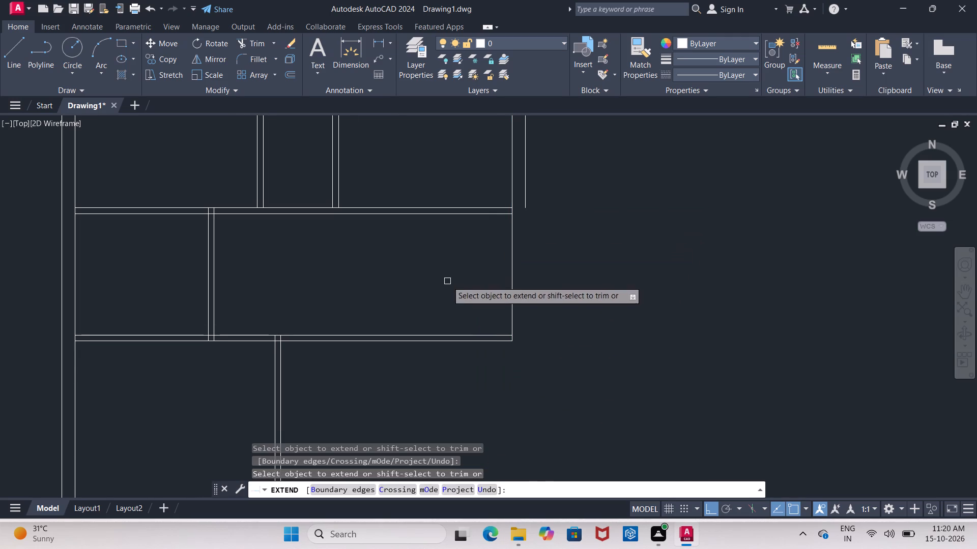
middle_drag(444, 277, 490, 278)
key(Escape)
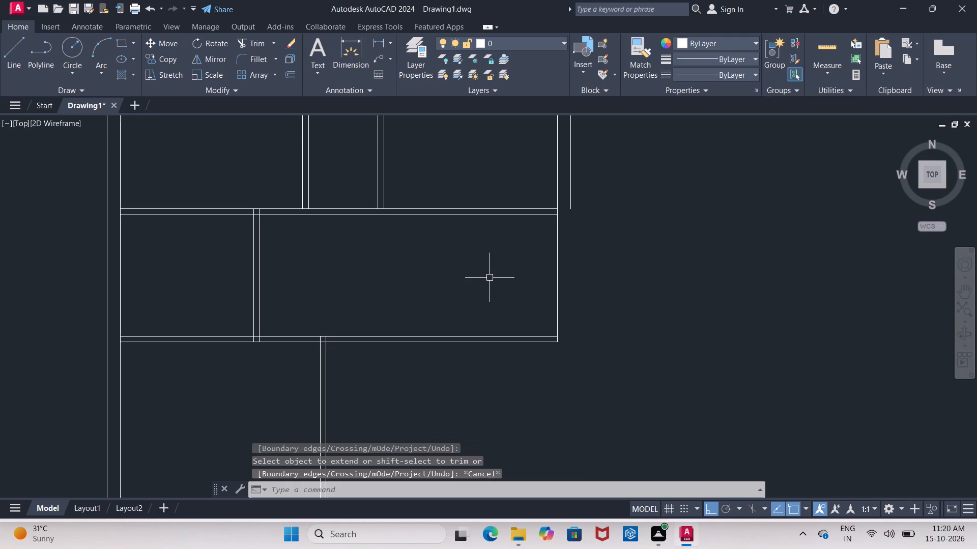
Offset the right exterior wall's inner line 13'5" into the plan to mark another vertical partition in the middle room band.
key(o)
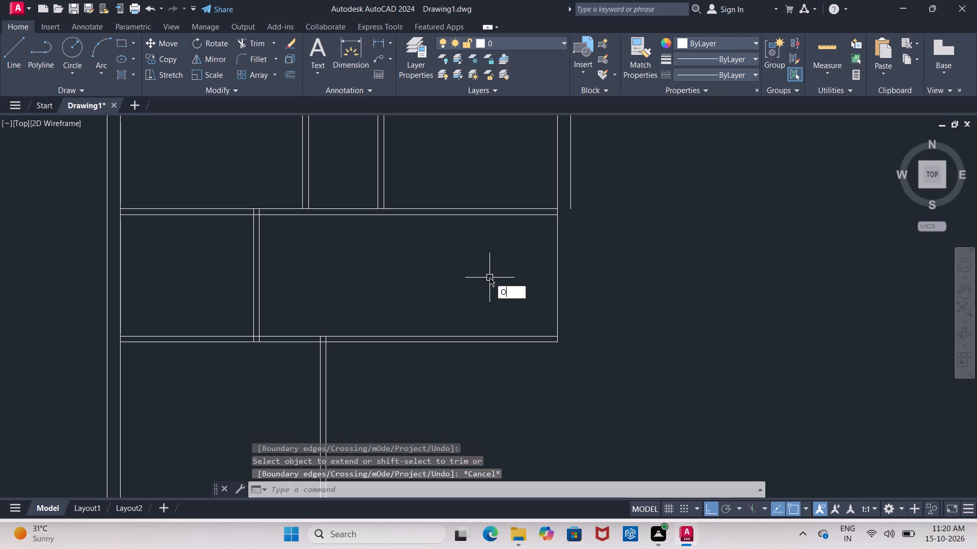
key(Return)
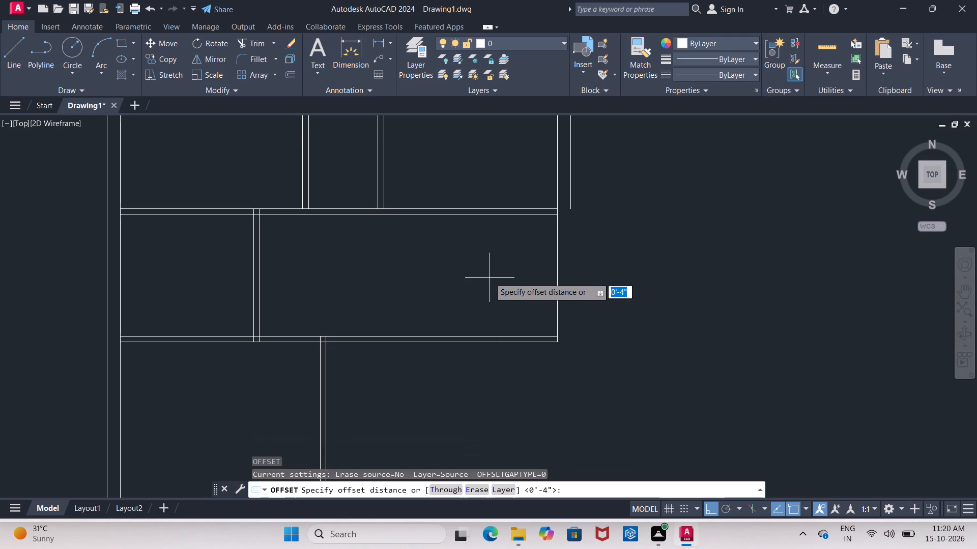
text(13')
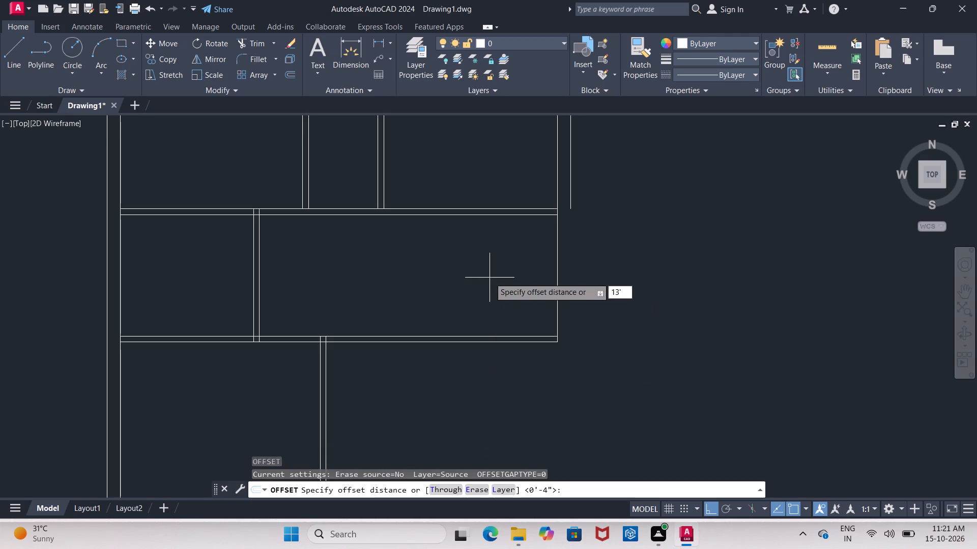
text(5")
key(Return)
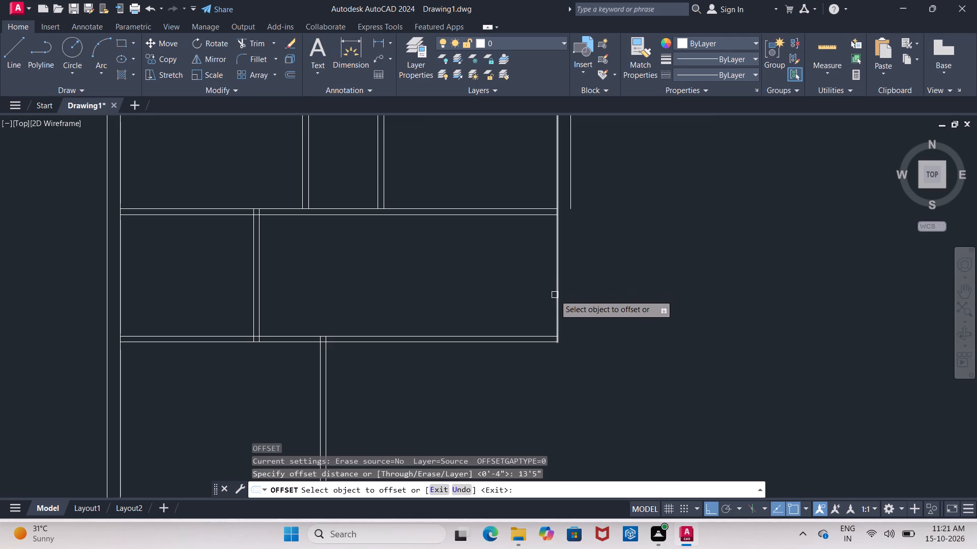
click(556, 295)
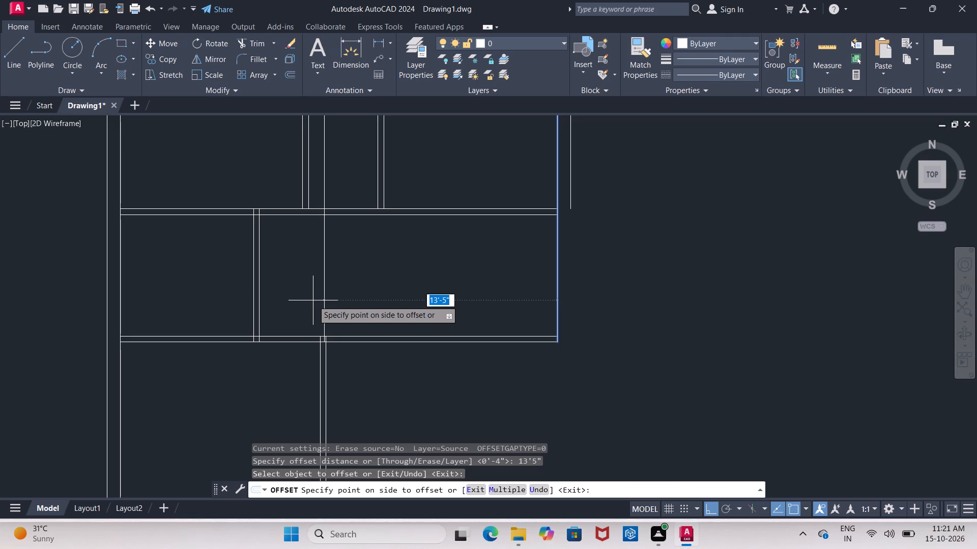
click(313, 300)
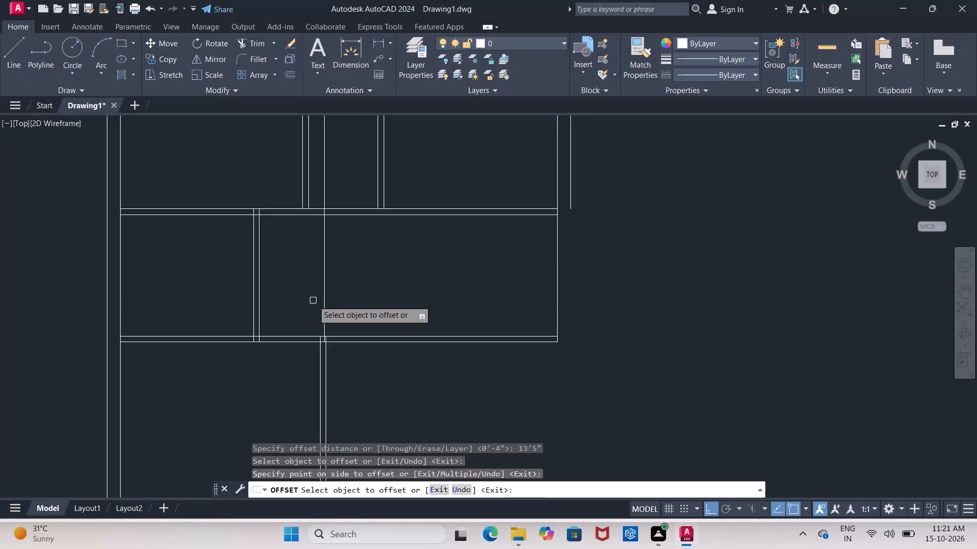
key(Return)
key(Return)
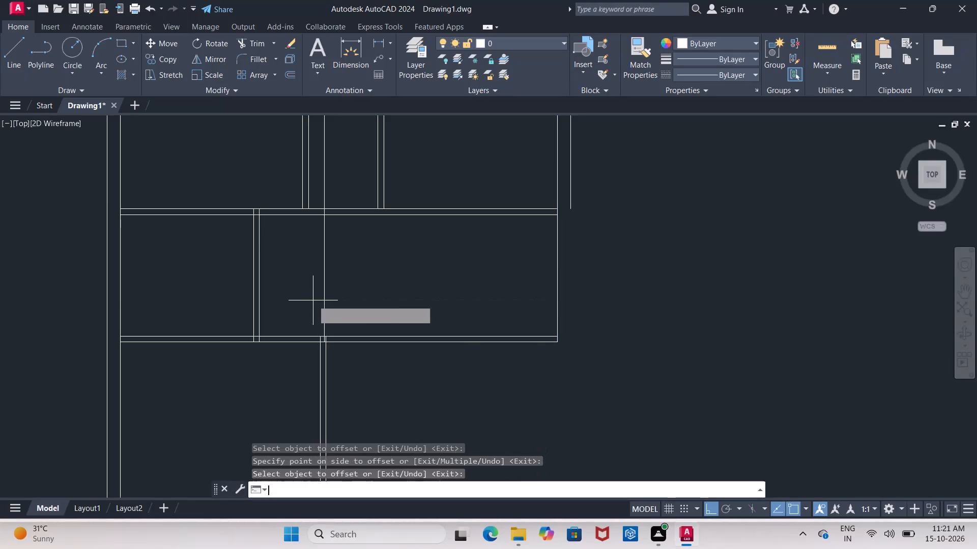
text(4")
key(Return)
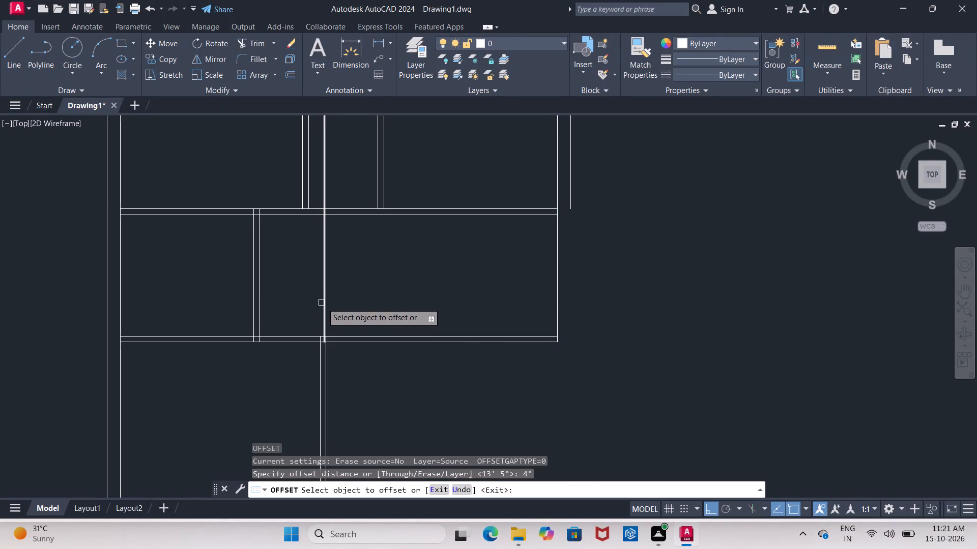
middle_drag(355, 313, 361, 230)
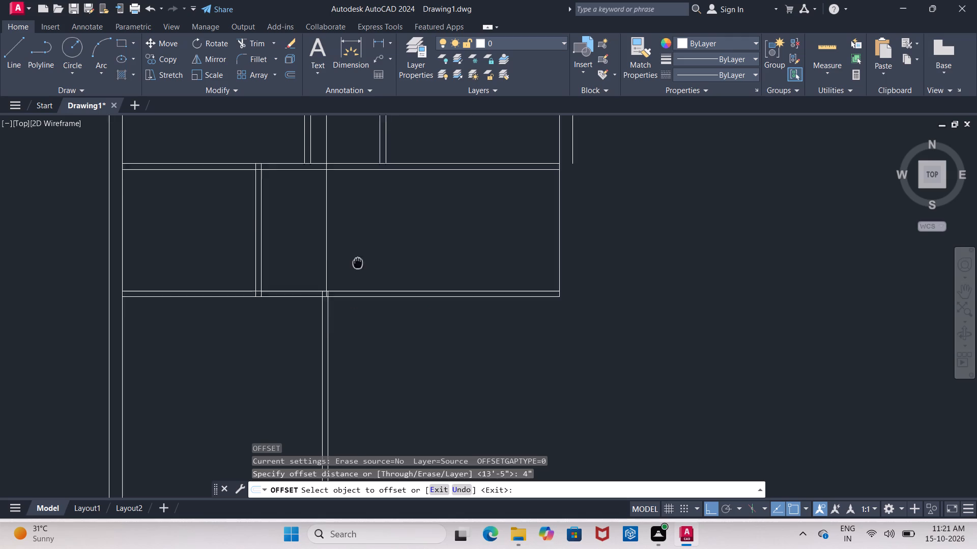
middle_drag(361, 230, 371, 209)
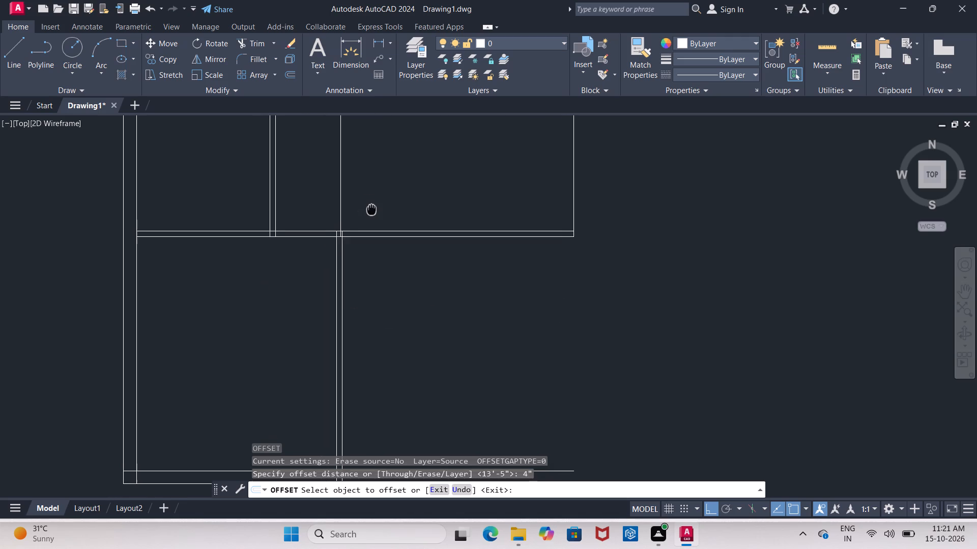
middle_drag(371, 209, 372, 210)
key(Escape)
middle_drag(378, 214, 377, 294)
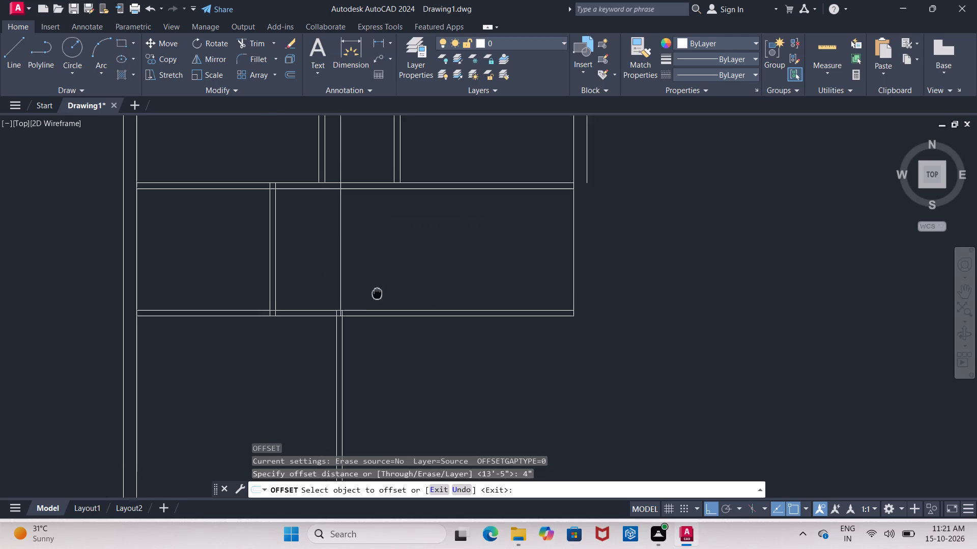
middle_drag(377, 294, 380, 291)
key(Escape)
Delete the vertical line offset 13'5" from the right exterior wall.
click(342, 279)
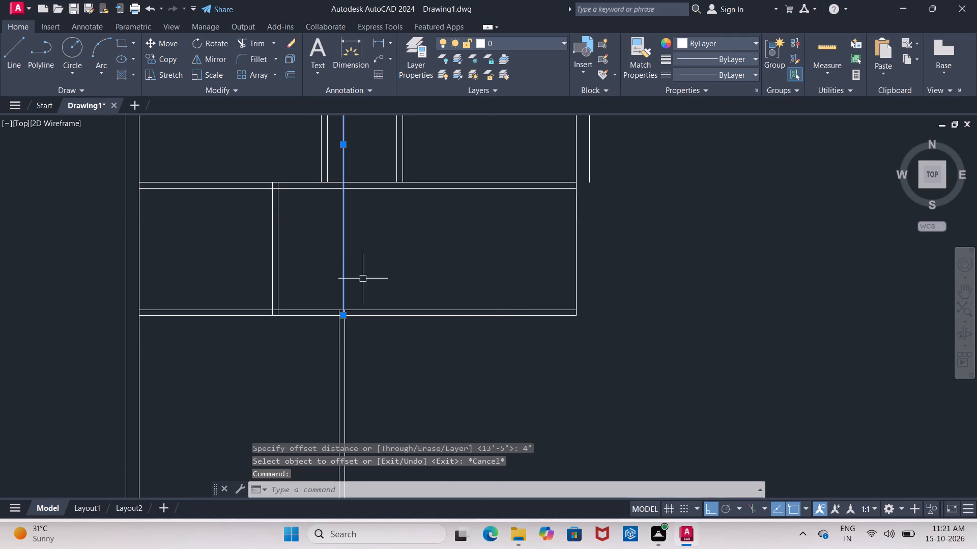
key(Delete)
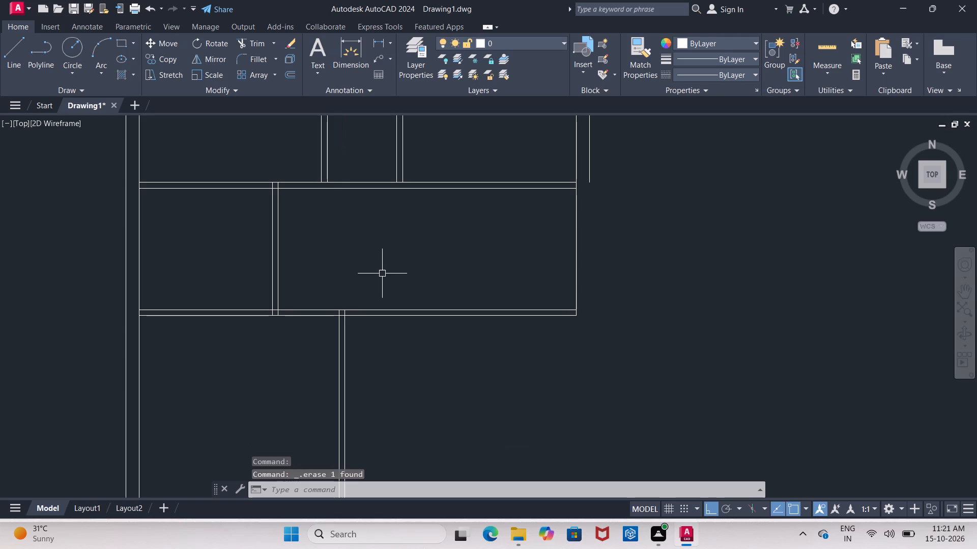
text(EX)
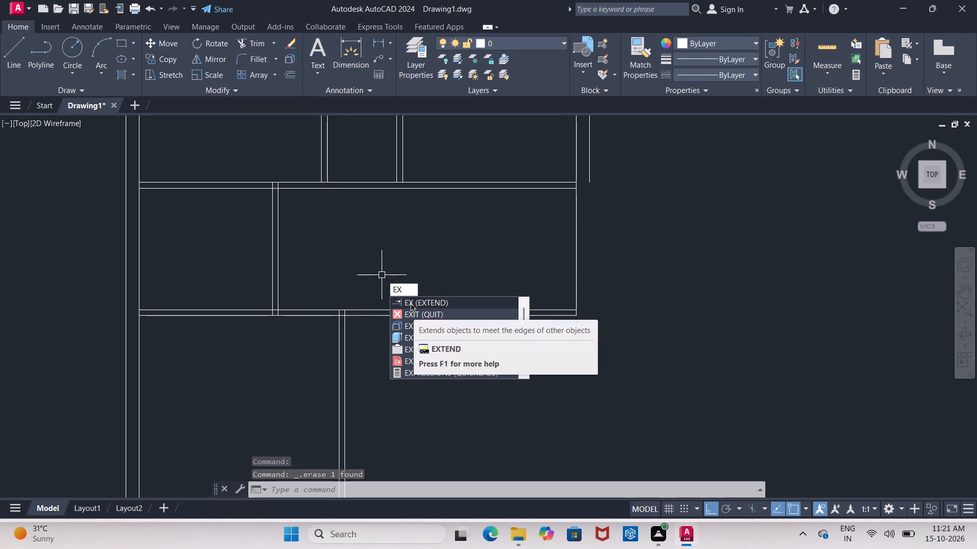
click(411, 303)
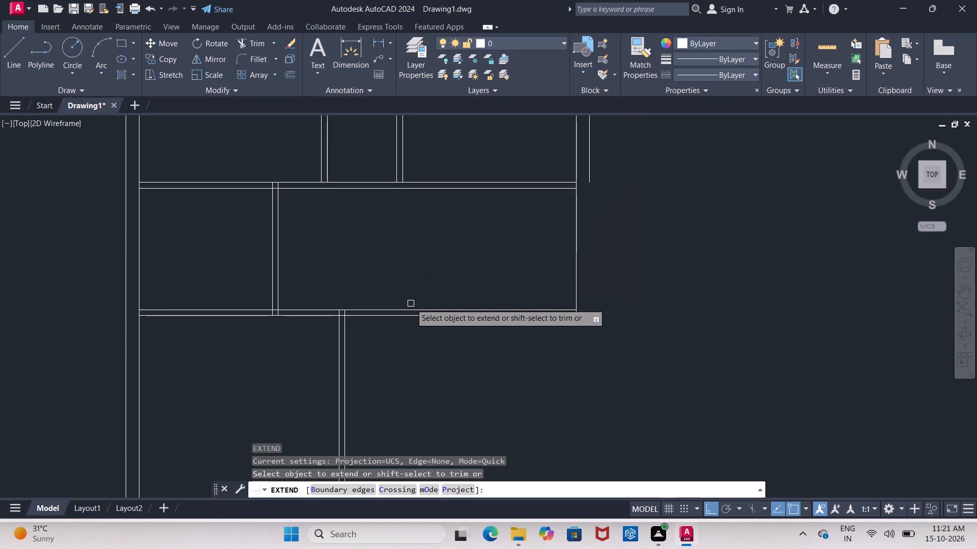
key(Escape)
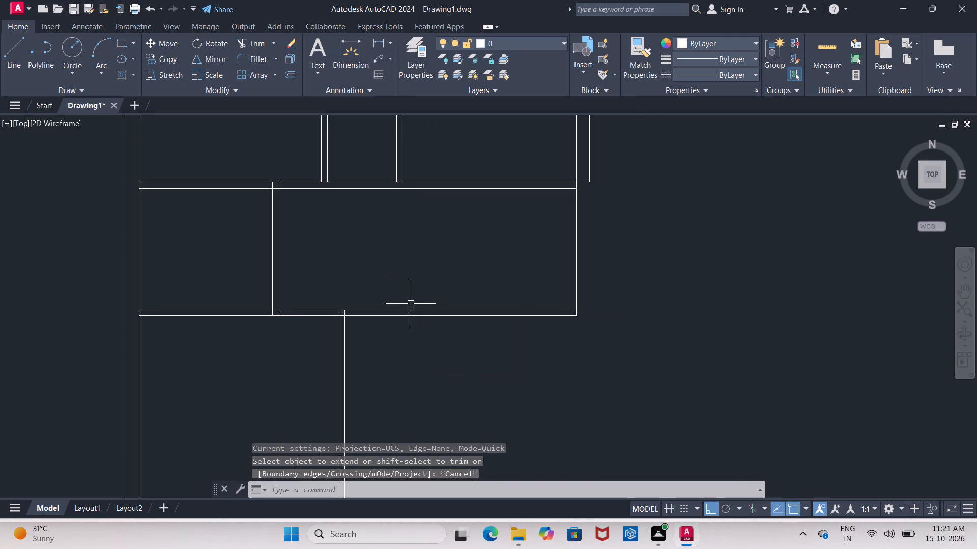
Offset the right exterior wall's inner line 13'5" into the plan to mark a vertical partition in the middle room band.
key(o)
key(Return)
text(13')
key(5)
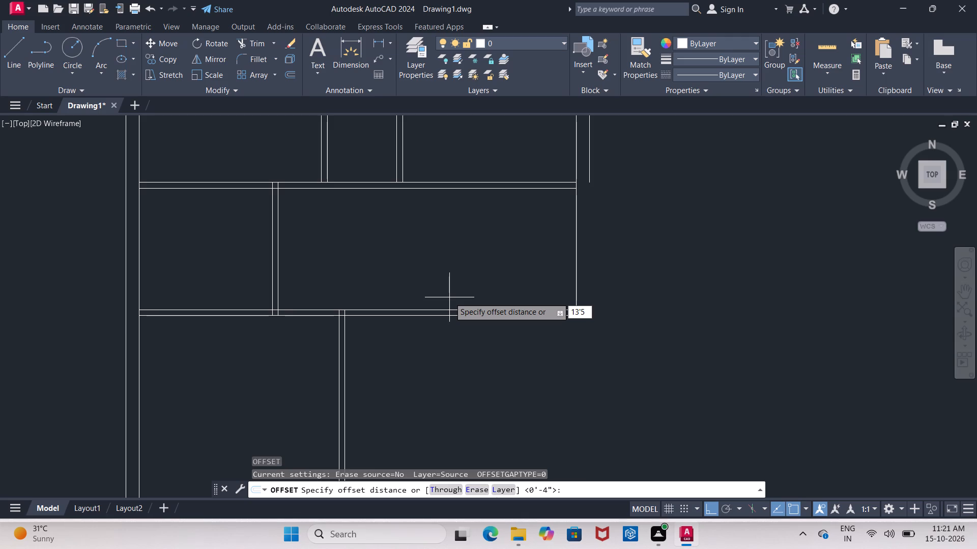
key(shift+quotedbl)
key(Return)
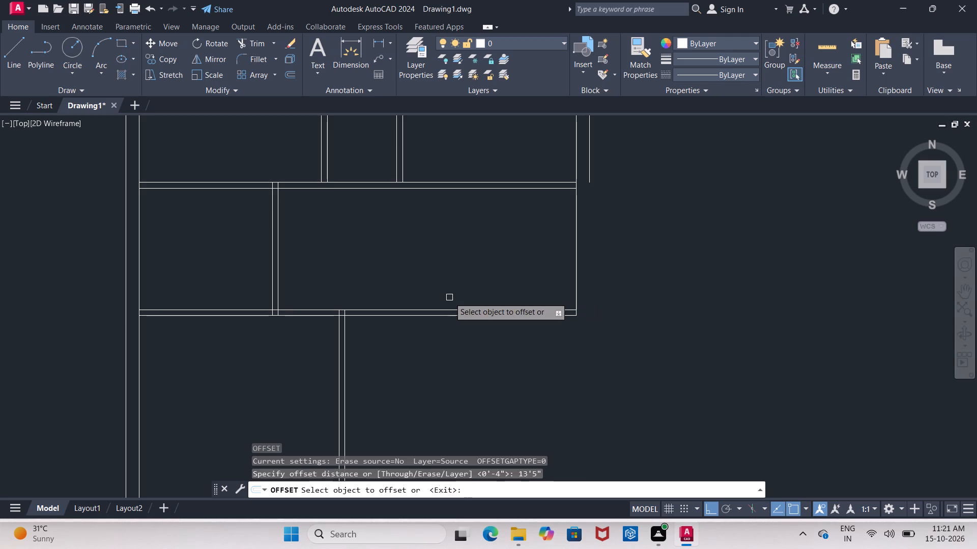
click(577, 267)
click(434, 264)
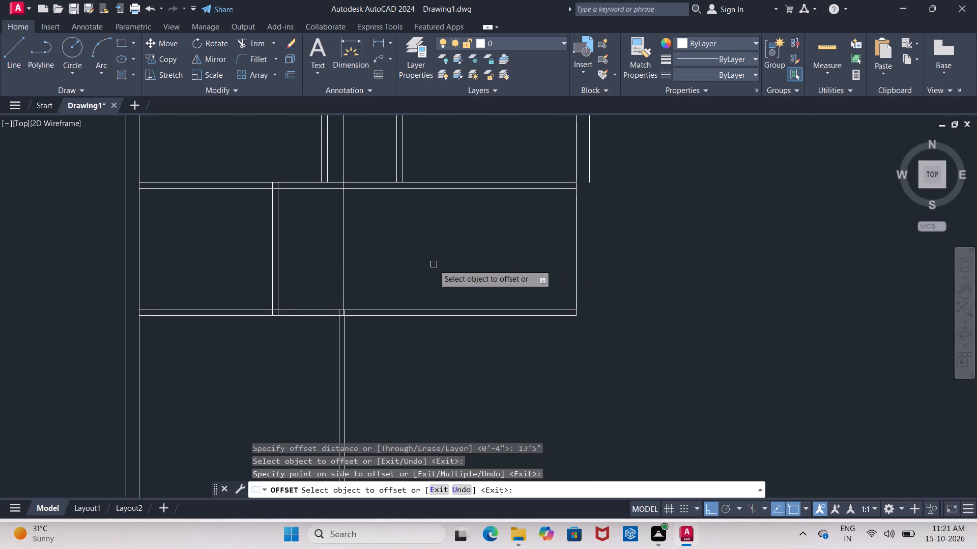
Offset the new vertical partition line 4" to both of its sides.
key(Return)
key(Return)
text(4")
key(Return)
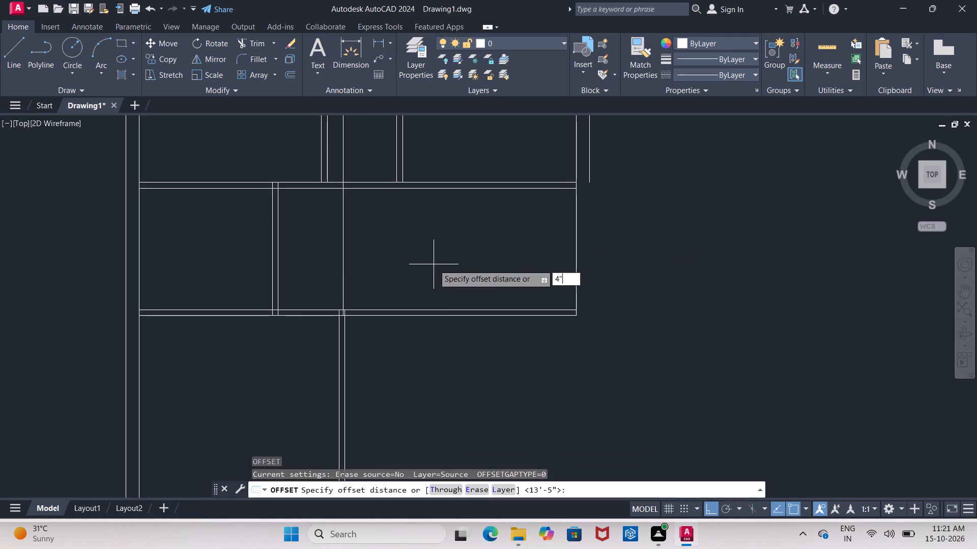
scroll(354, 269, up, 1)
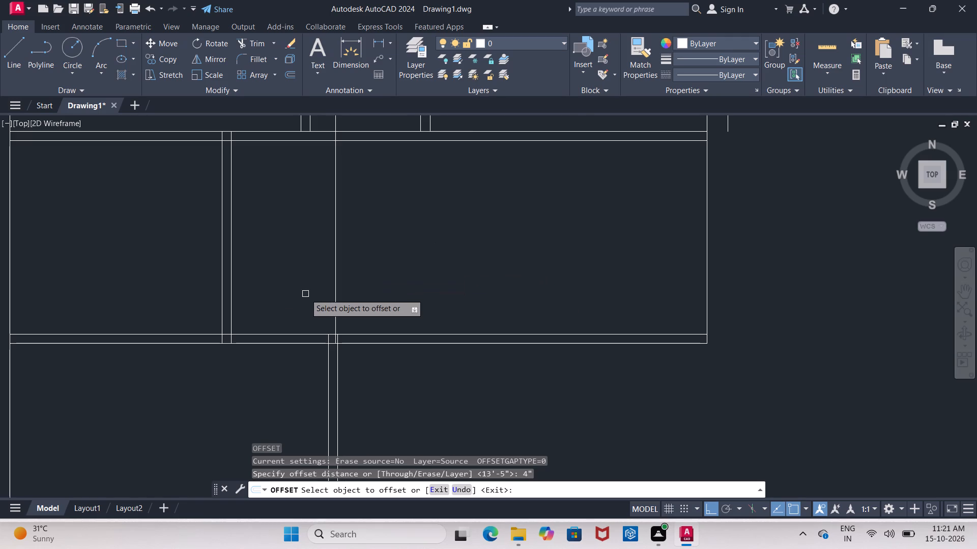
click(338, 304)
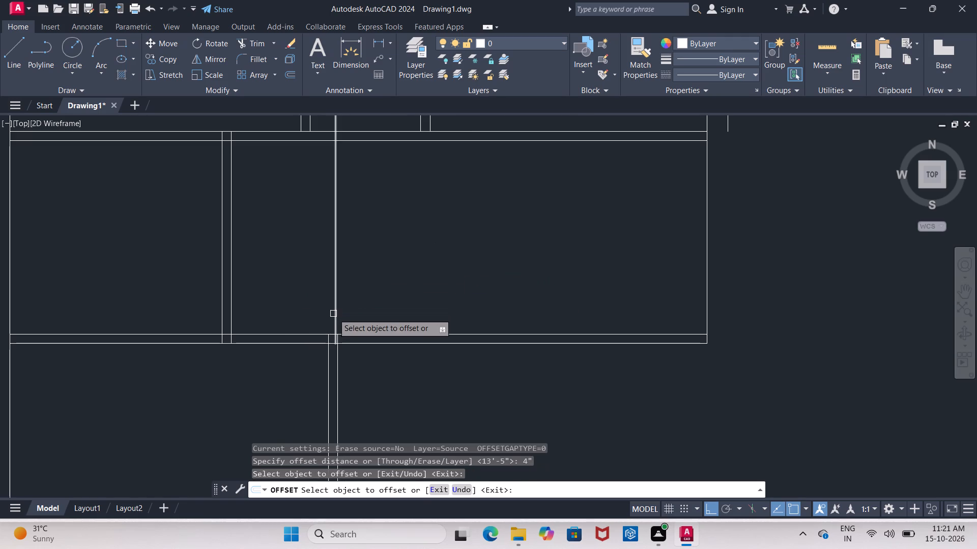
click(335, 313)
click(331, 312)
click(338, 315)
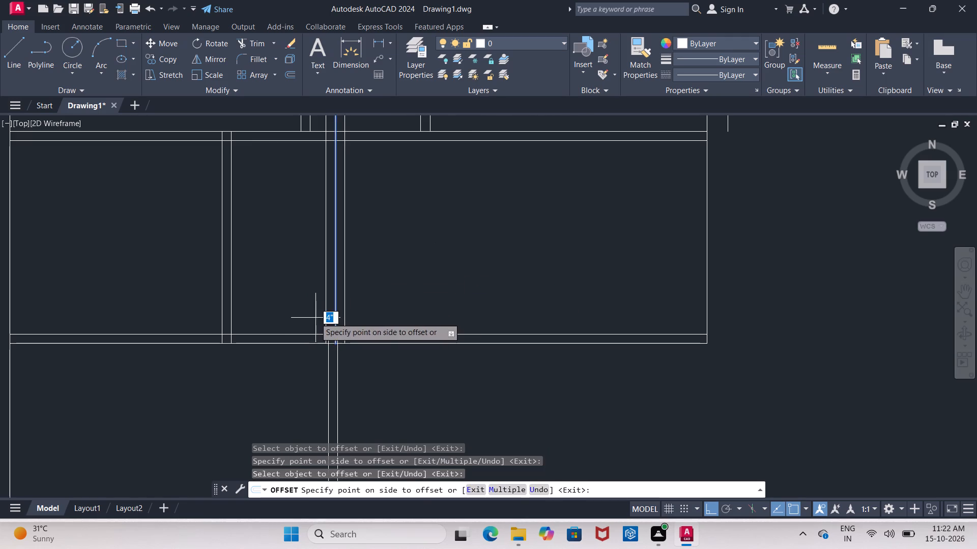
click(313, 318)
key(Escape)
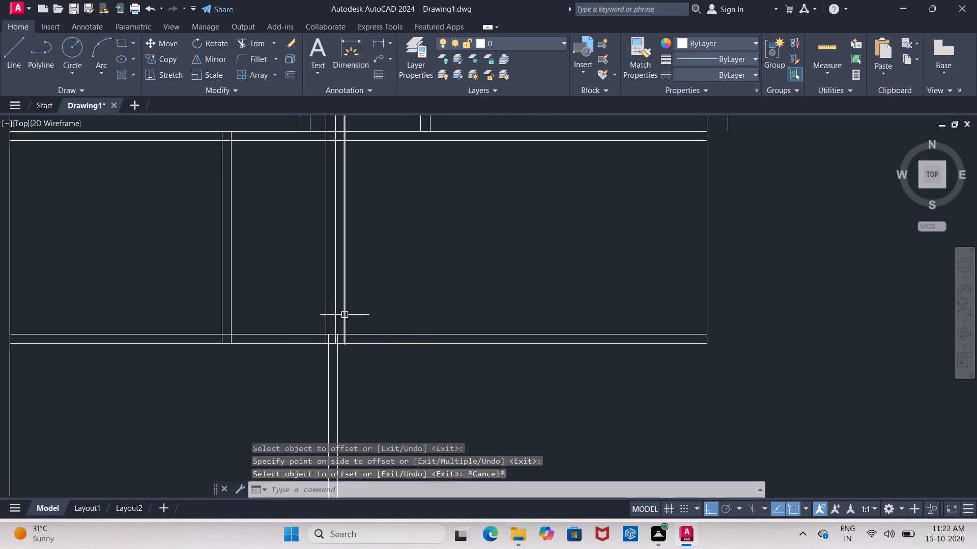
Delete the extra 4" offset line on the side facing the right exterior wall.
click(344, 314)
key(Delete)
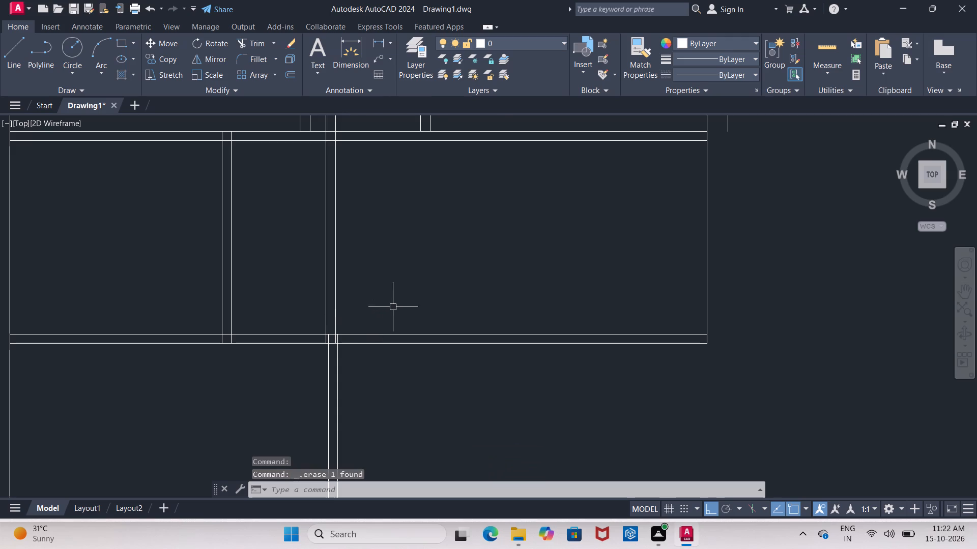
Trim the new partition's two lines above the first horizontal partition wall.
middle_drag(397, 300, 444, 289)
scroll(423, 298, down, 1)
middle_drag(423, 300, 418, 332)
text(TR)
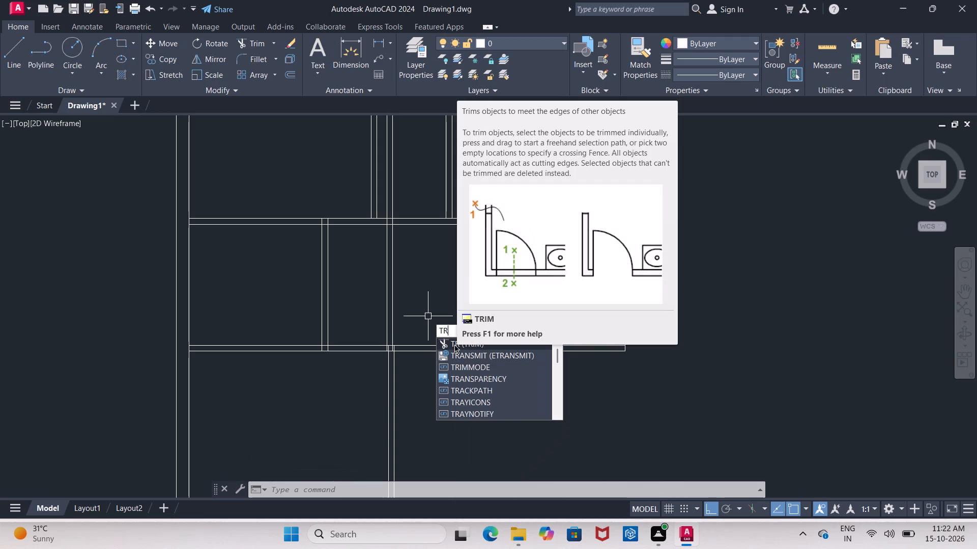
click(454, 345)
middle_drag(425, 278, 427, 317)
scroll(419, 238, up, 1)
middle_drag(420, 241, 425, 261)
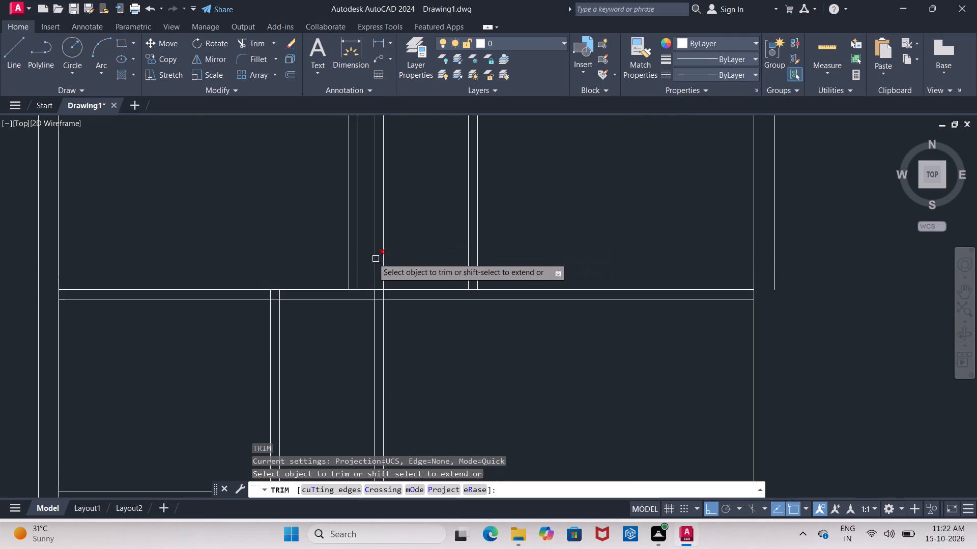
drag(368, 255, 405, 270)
Trim away the lower partition's two stubs and the new partition's left line inside the second horizontal partition wall.
middle_drag(406, 269, 445, 140)
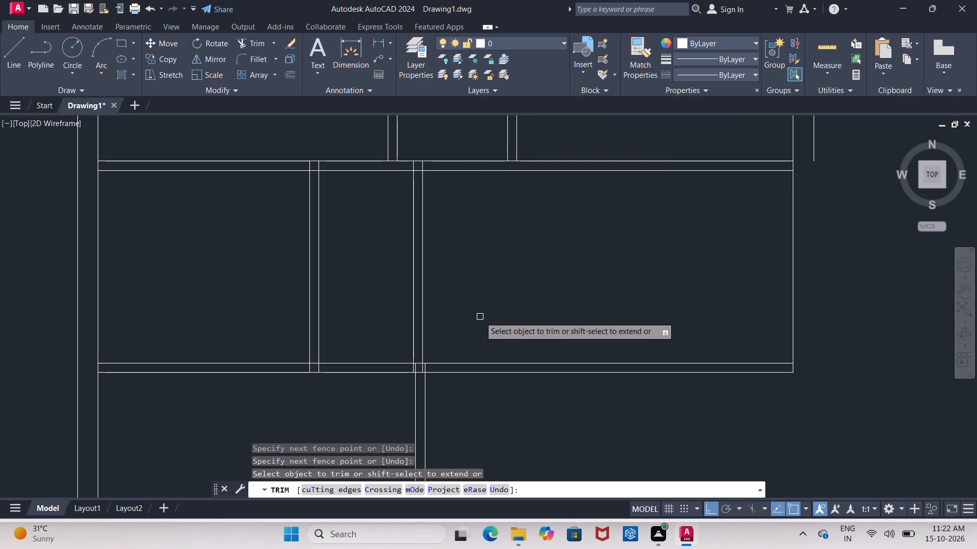
middle_drag(483, 321, 506, 263)
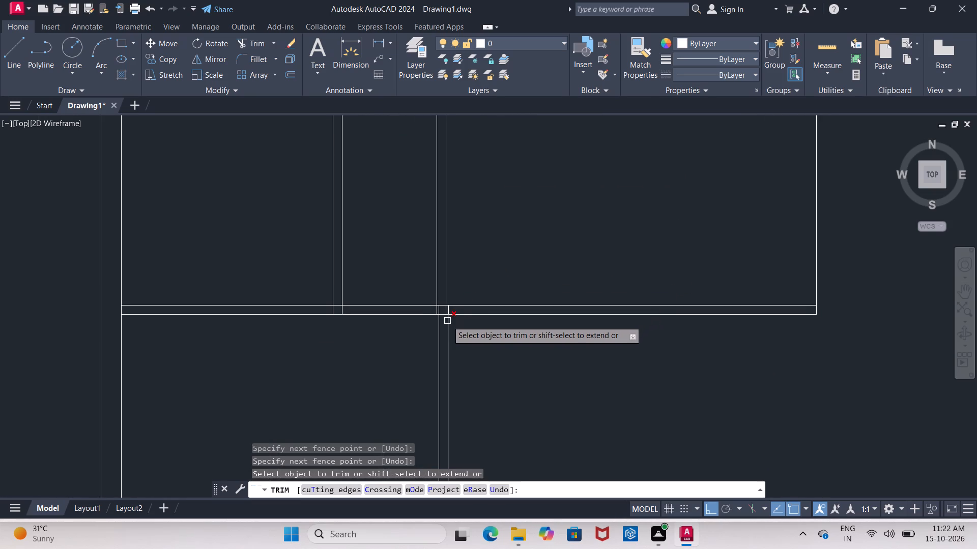
scroll(447, 321, up, 3)
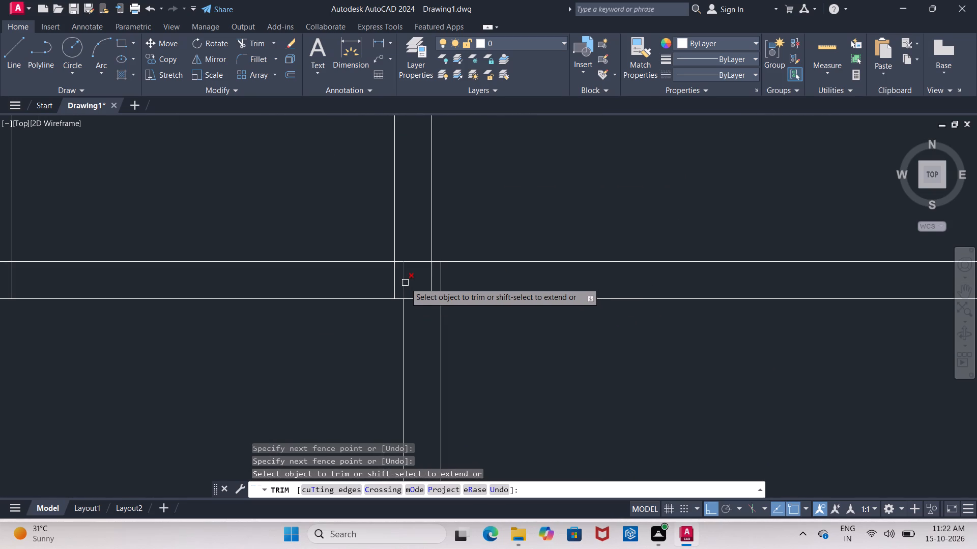
click(405, 283)
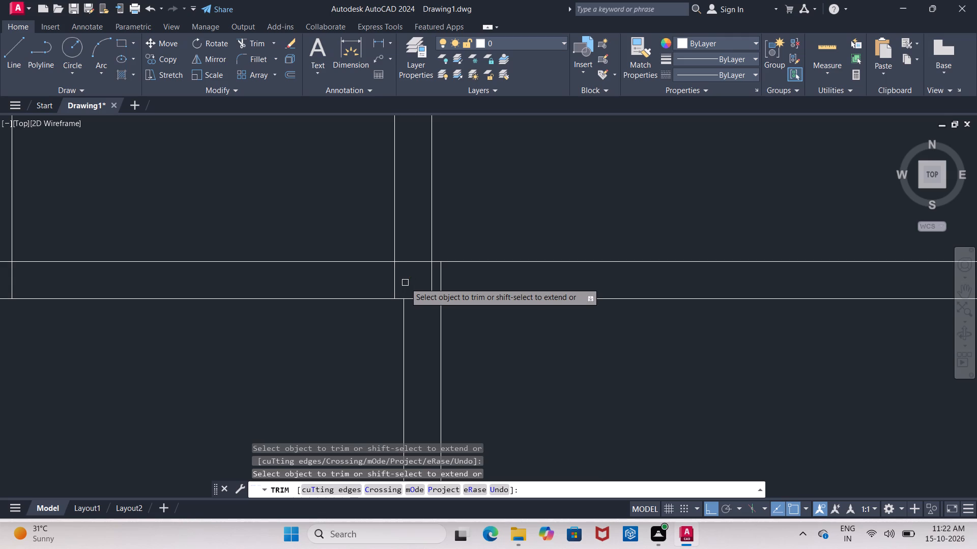
click(441, 290)
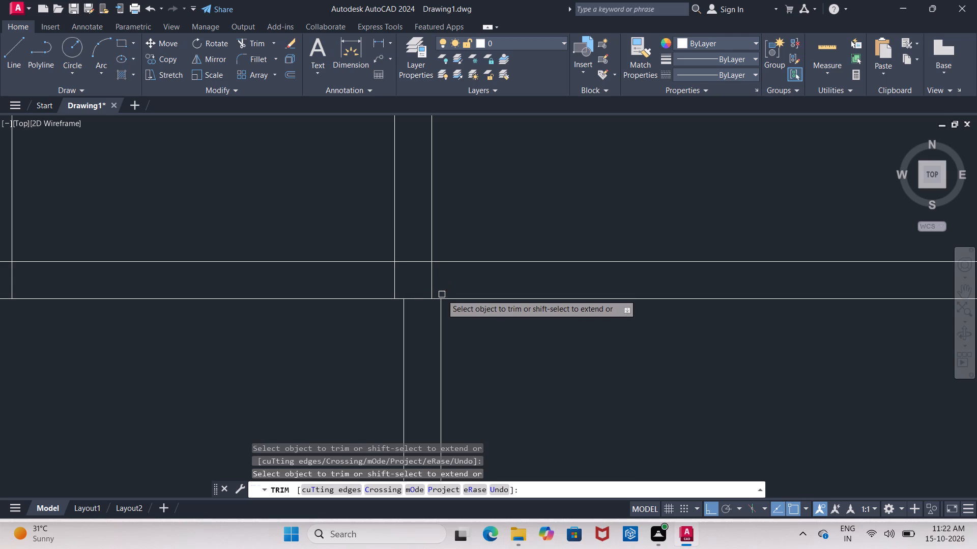
scroll(395, 310, up, 2)
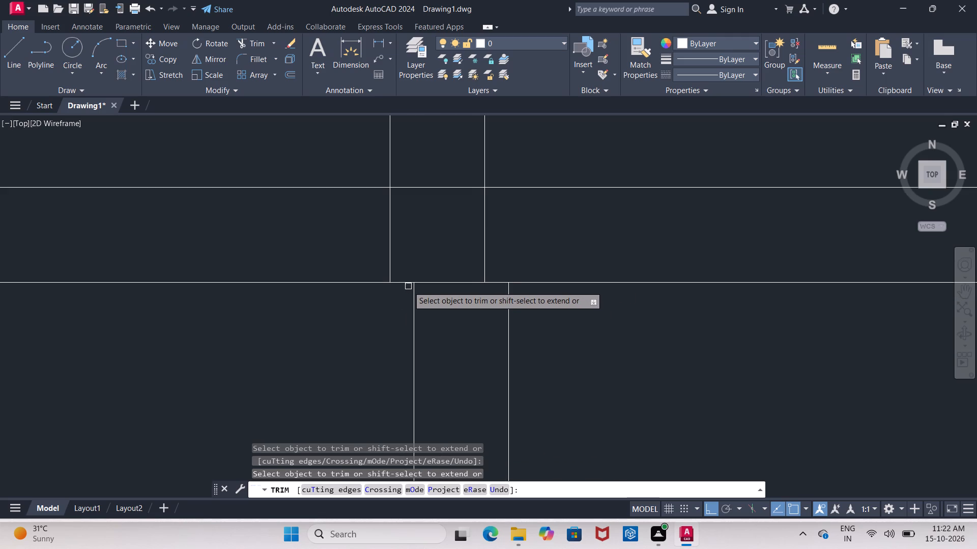
click(390, 261)
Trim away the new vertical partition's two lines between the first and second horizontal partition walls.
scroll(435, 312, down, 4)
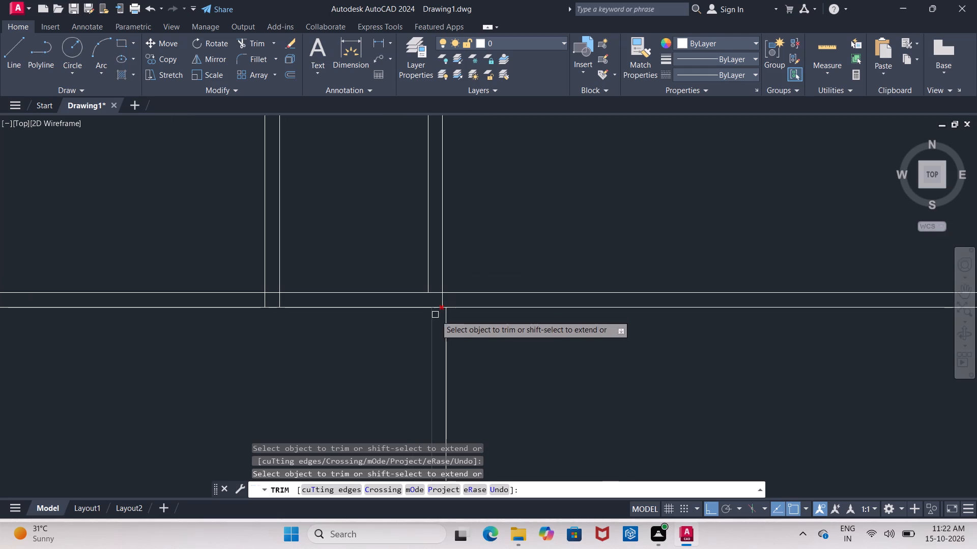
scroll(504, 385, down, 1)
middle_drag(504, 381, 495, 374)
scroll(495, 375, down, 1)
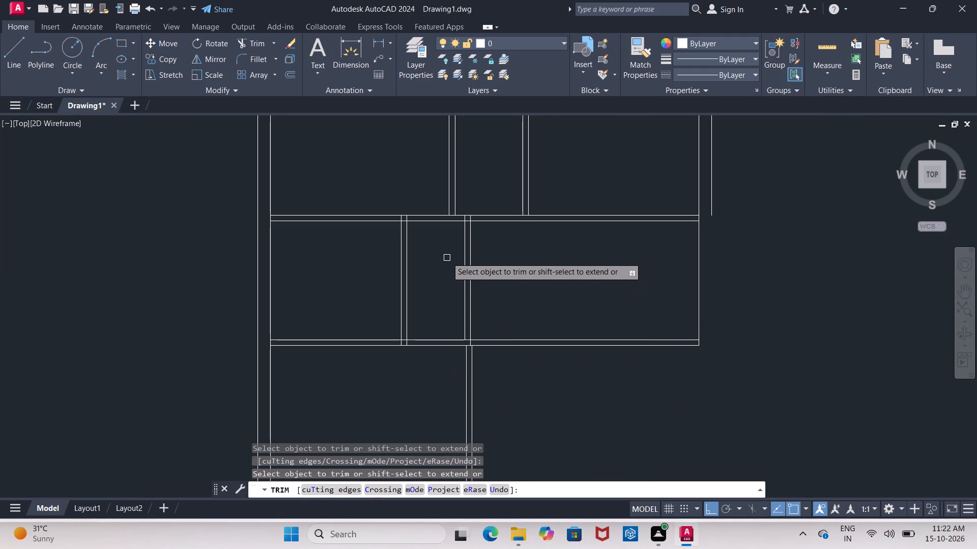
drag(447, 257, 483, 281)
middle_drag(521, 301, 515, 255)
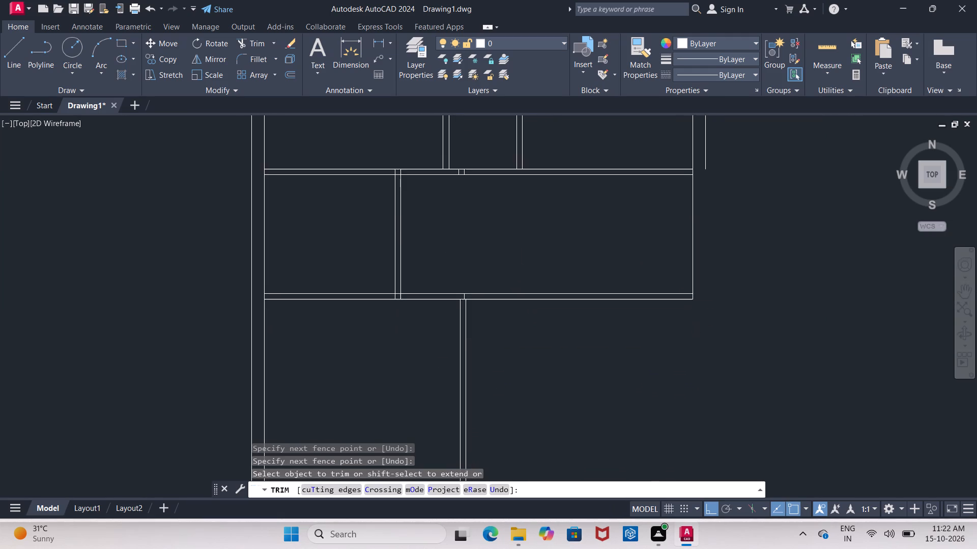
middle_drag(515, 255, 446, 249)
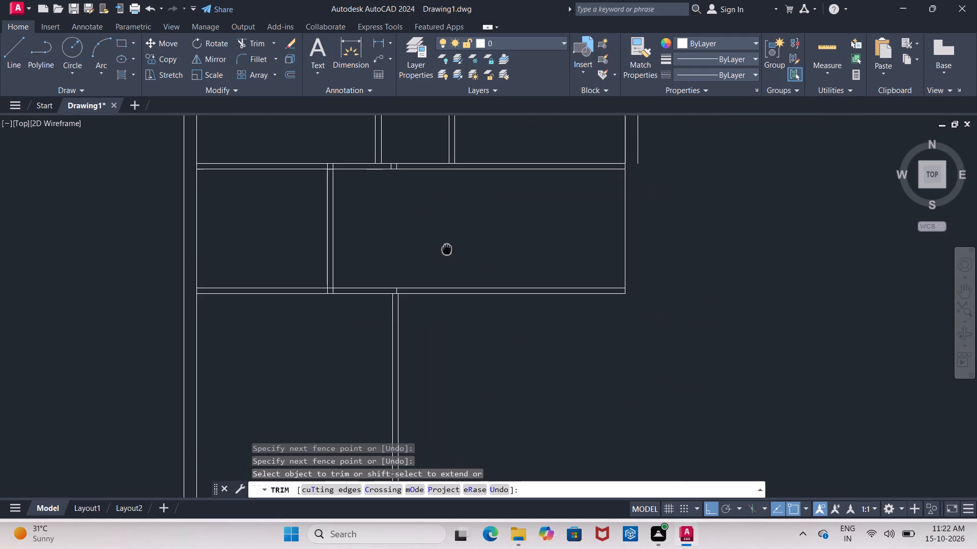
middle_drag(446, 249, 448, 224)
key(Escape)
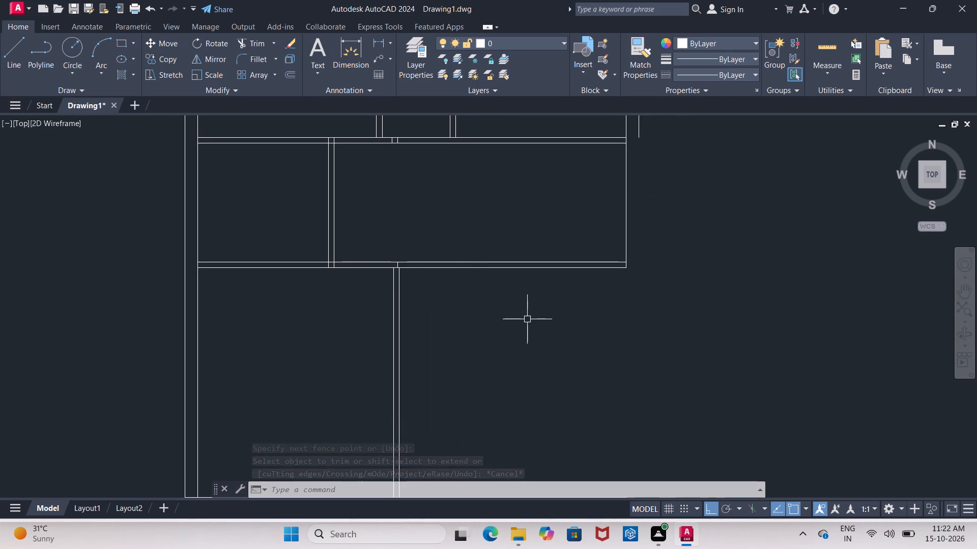
Offset the lower line of the second horizontal partition wall 6' downward into the lower part of the plan.
key(o)
key(Return)
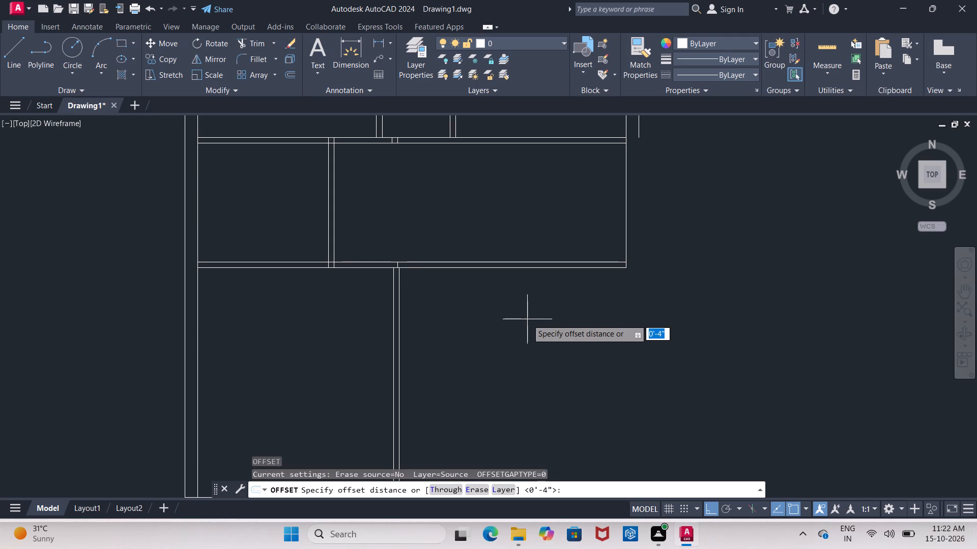
text(6')
key(Return)
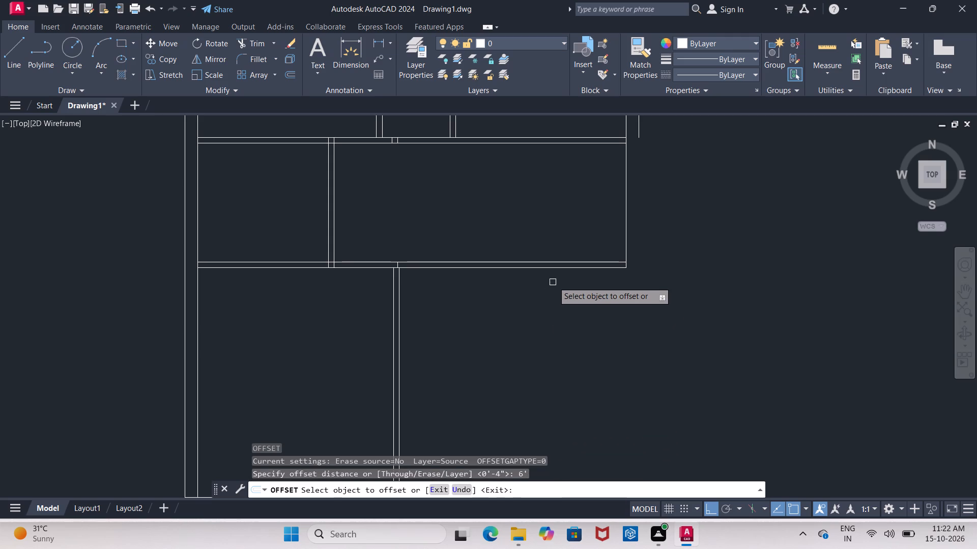
click(570, 268)
middle_drag(587, 382, 563, 283)
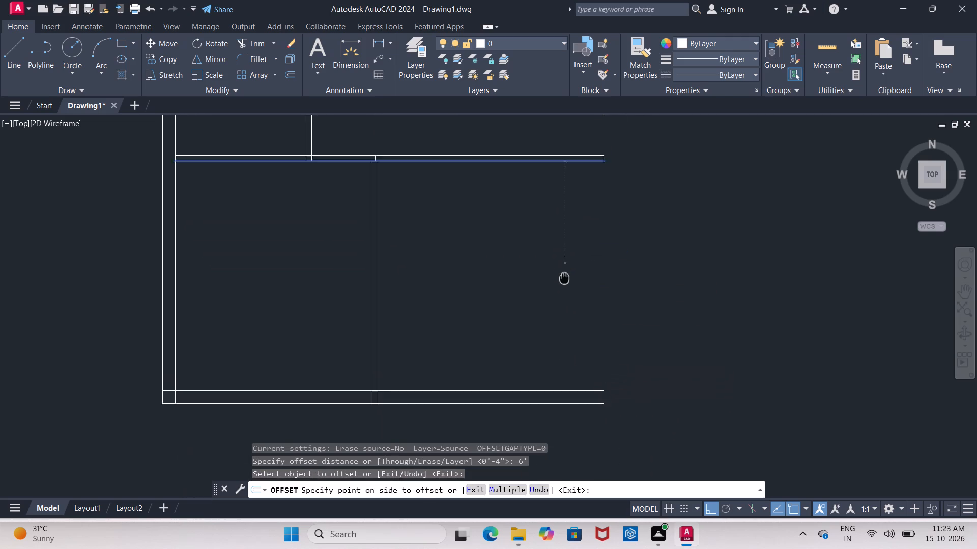
middle_drag(563, 283, 562, 288)
click(568, 309)
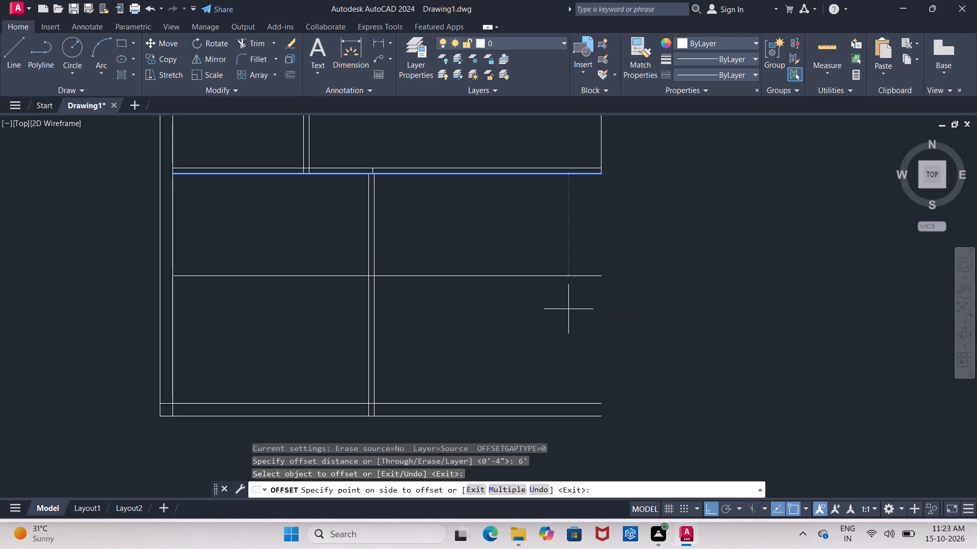
key(Return)
Offset the new horizontal line 4" downward to form a third horizontal partition wall.
key(Return)
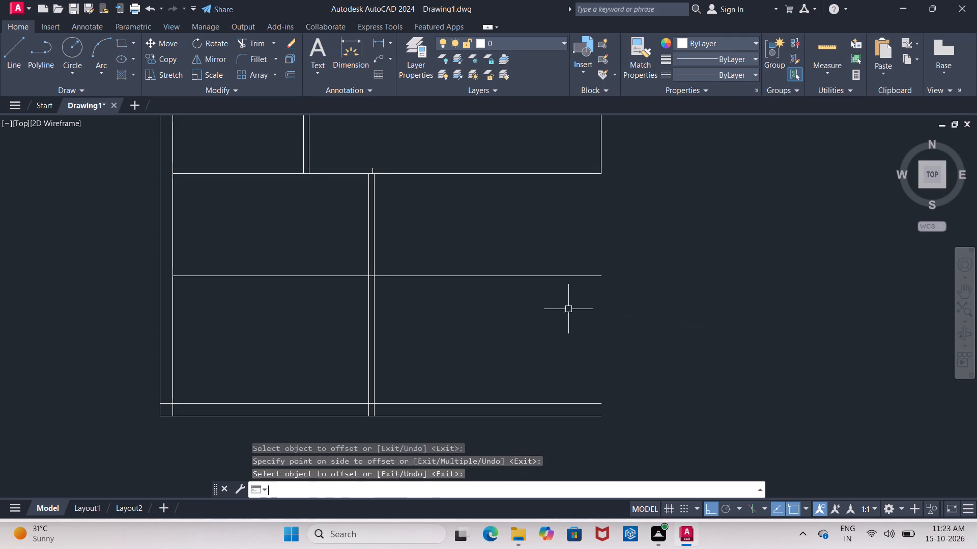
key(4)
key(shift+quotedbl)
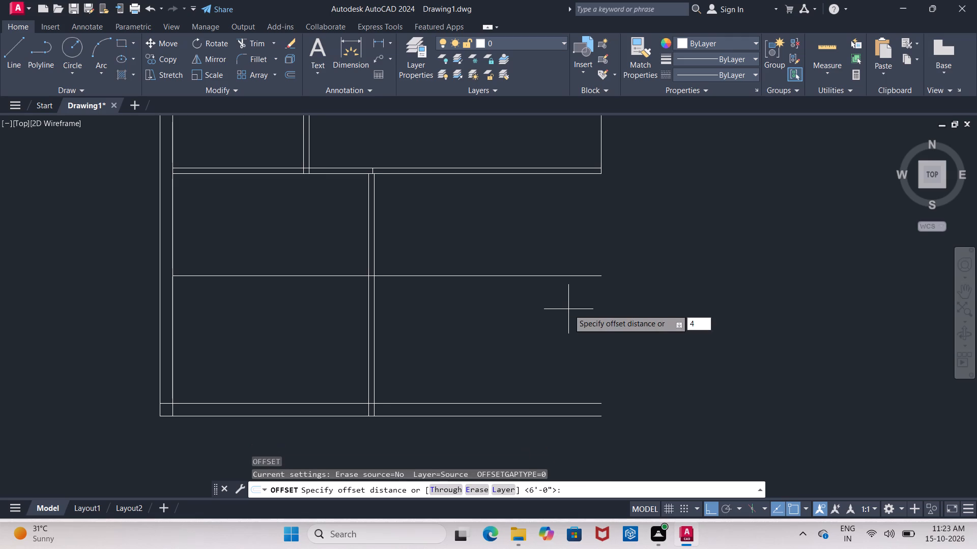
key(Return)
click(553, 277)
click(554, 340)
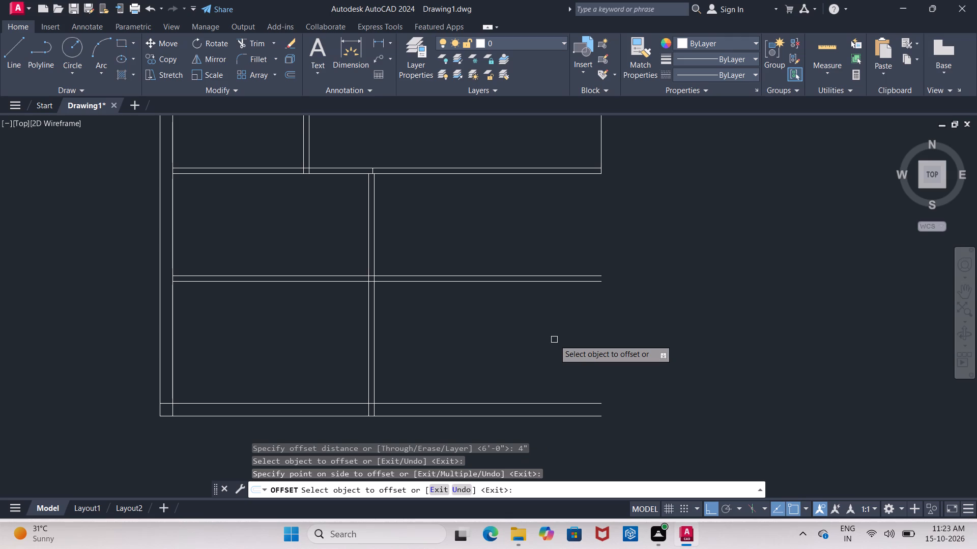
key(Return)
Offset the lower line of the third horizontal partition wall 5' downward.
key(Return)
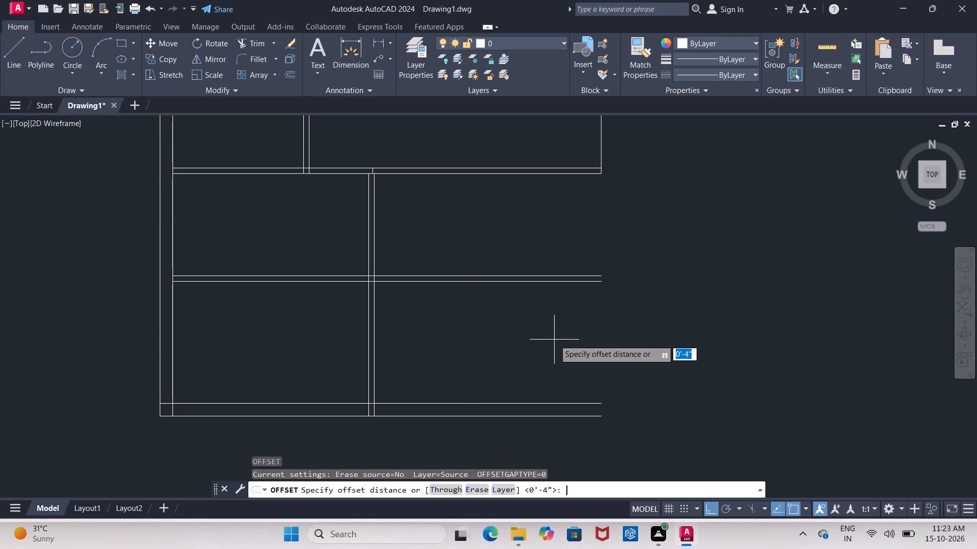
key(5)
key(apostrophe)
key(Return)
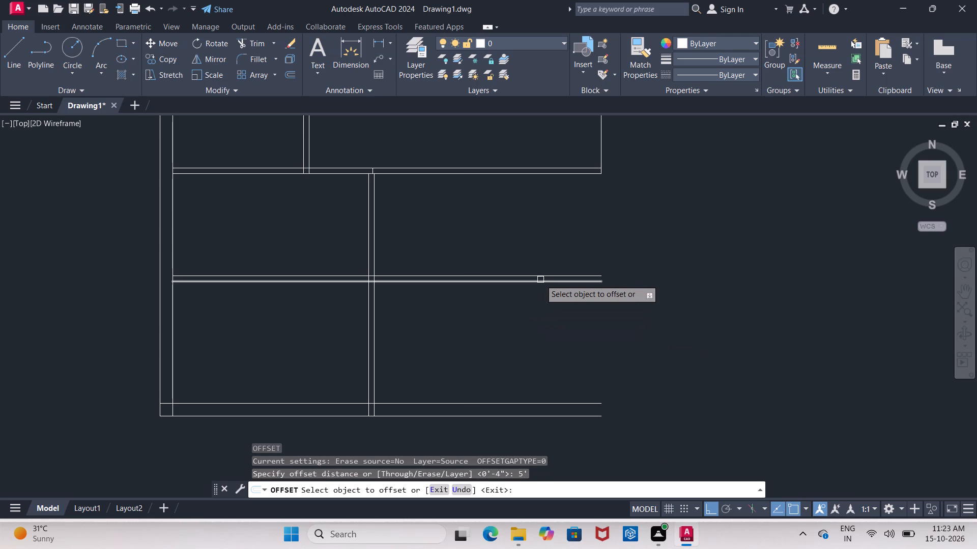
click(540, 282)
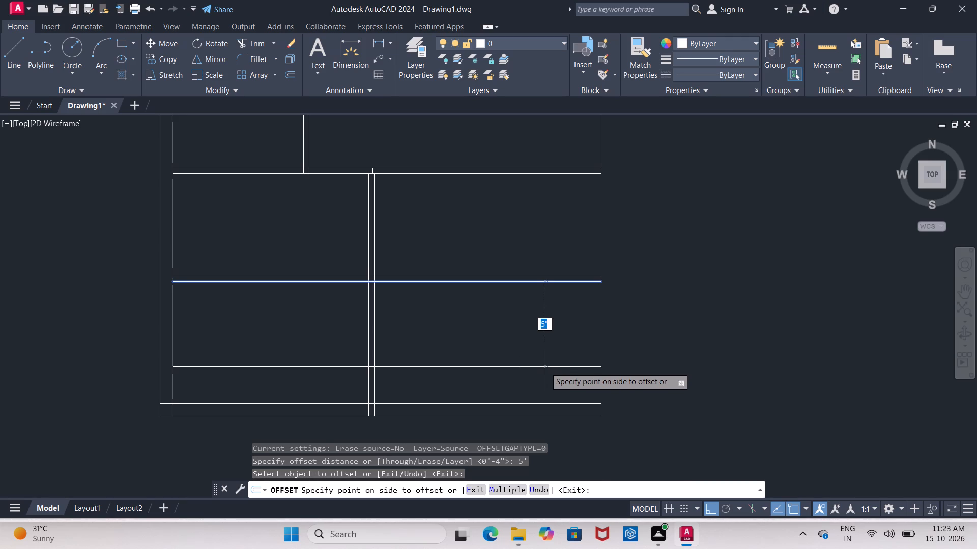
click(545, 367)
Measure the clear vertical distance between the first and second horizontal partition walls along the right exterior wall, without placing a dimension.
middle_drag(562, 348, 577, 491)
scroll(577, 486, down, 1)
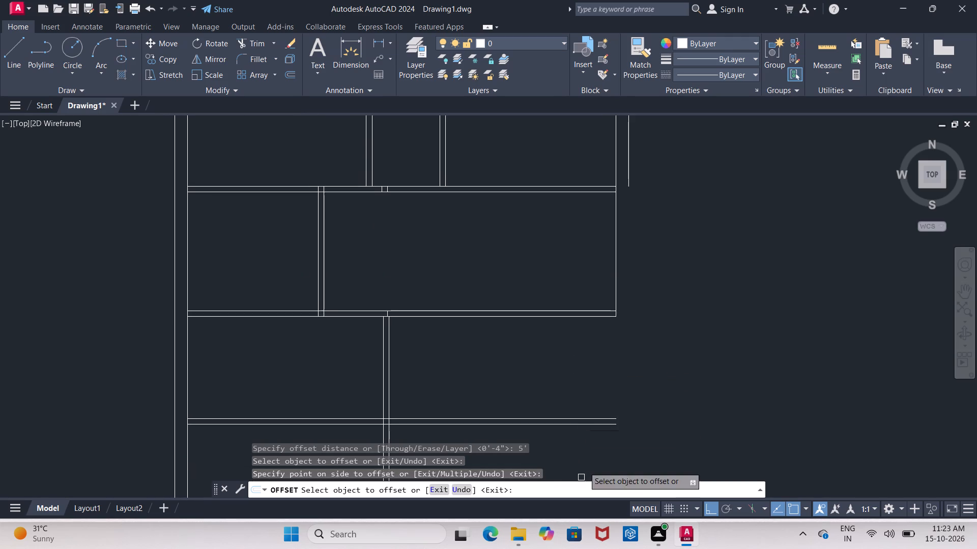
scroll(576, 396, down, 2)
middle_drag(574, 394, 538, 197)
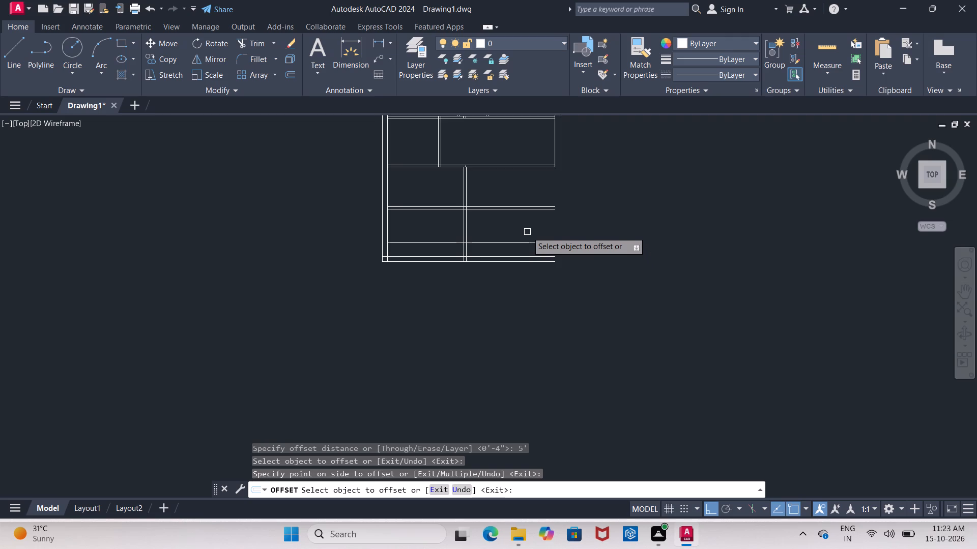
scroll(527, 232, up, 1)
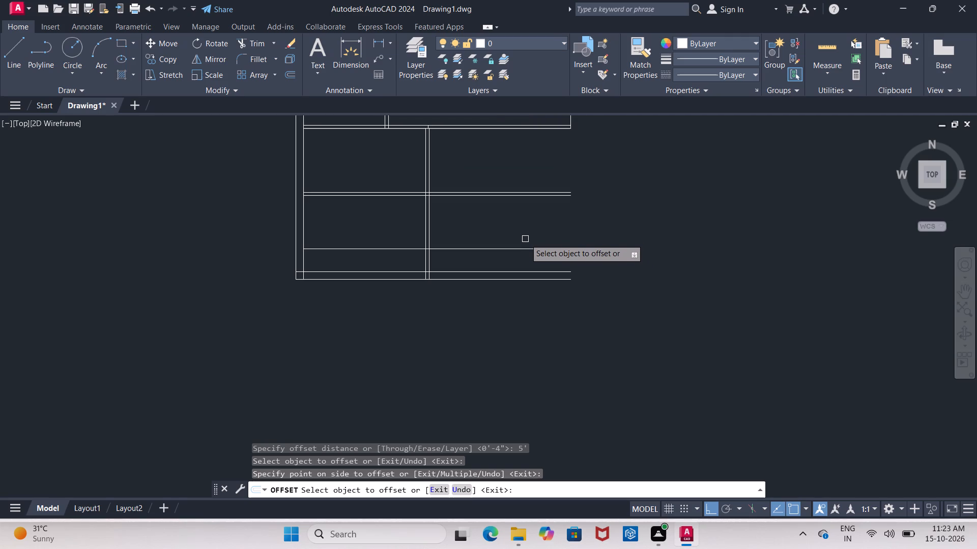
middle_drag(525, 239, 552, 347)
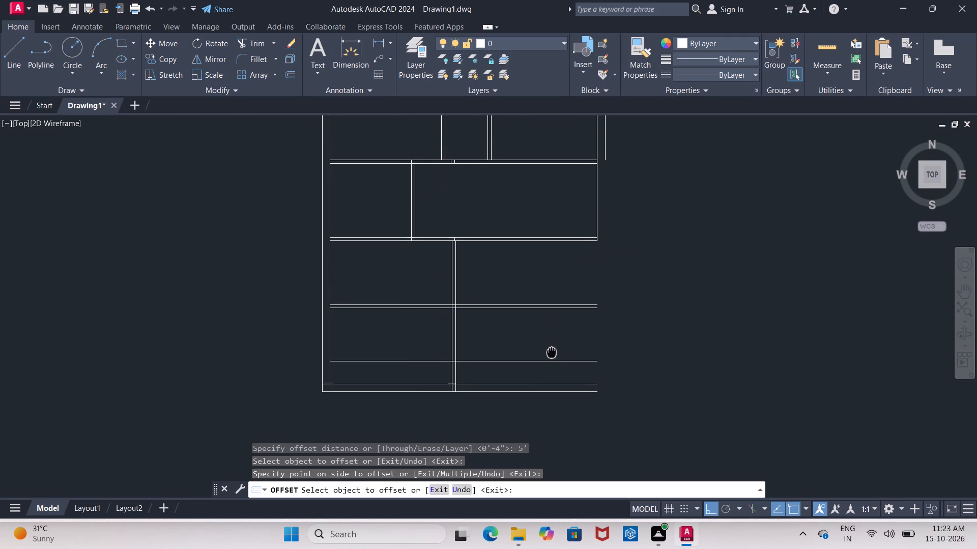
middle_drag(552, 347, 548, 379)
click(374, 45)
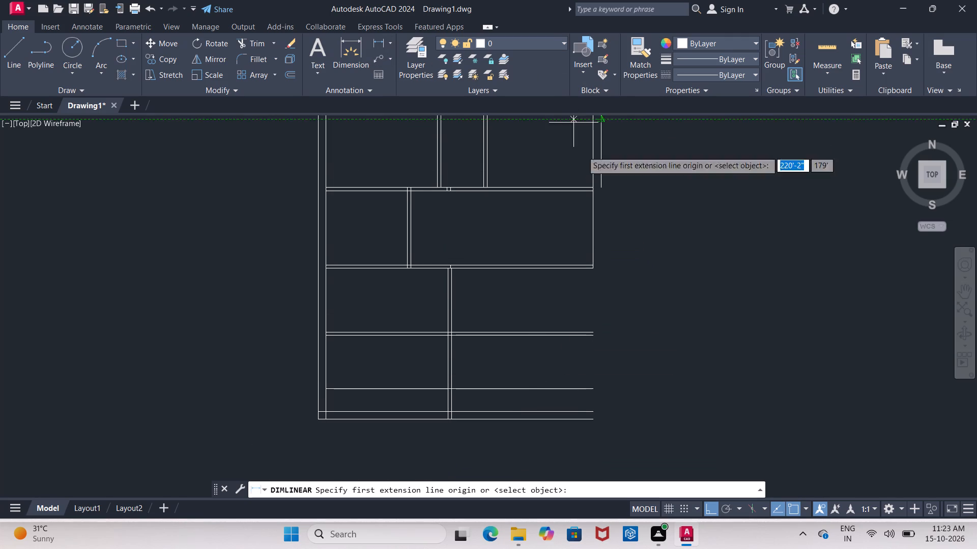
scroll(590, 191, up, 4)
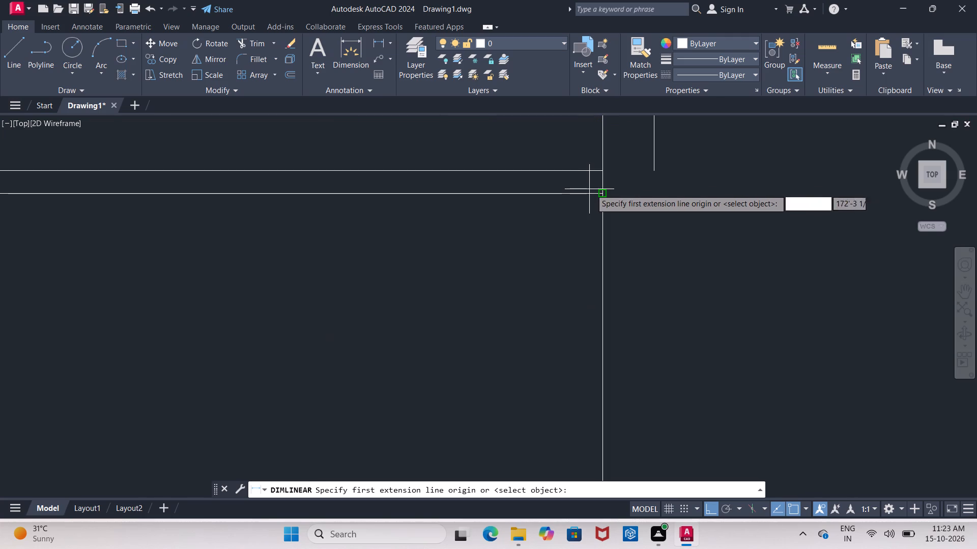
click(601, 194)
middle_drag(602, 262, 585, 84)
scroll(610, 266, down, 1)
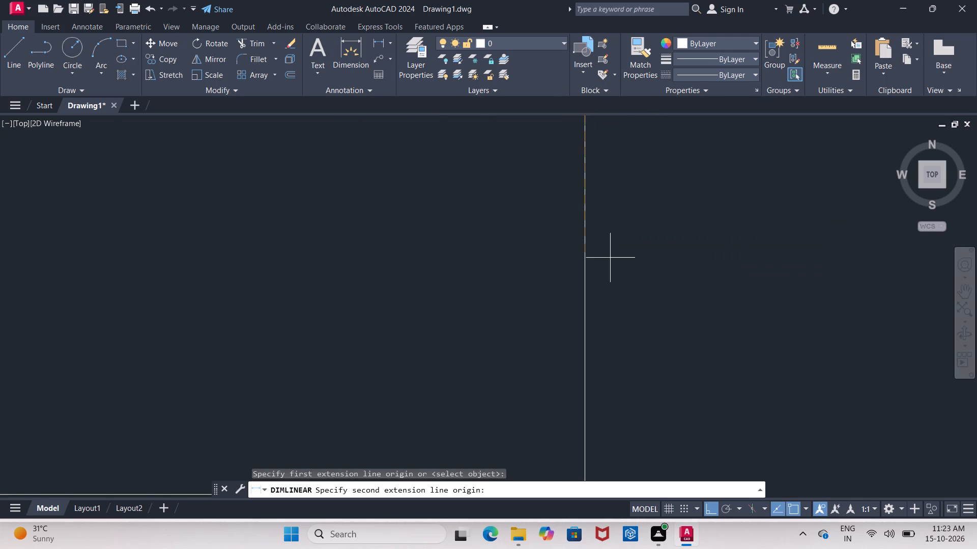
middle_drag(608, 273, 582, 152)
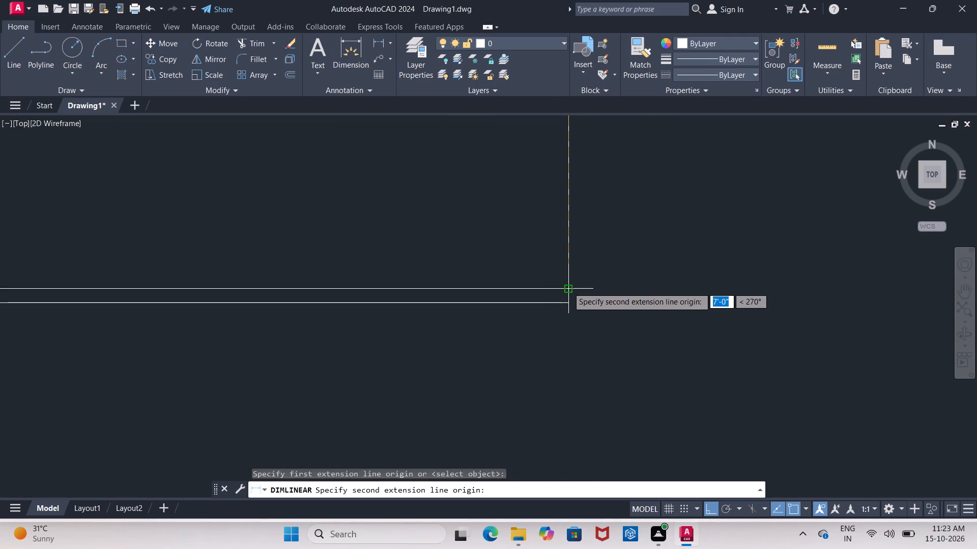
click(568, 287)
middle_drag(536, 271, 538, 347)
scroll(538, 334, down, 2)
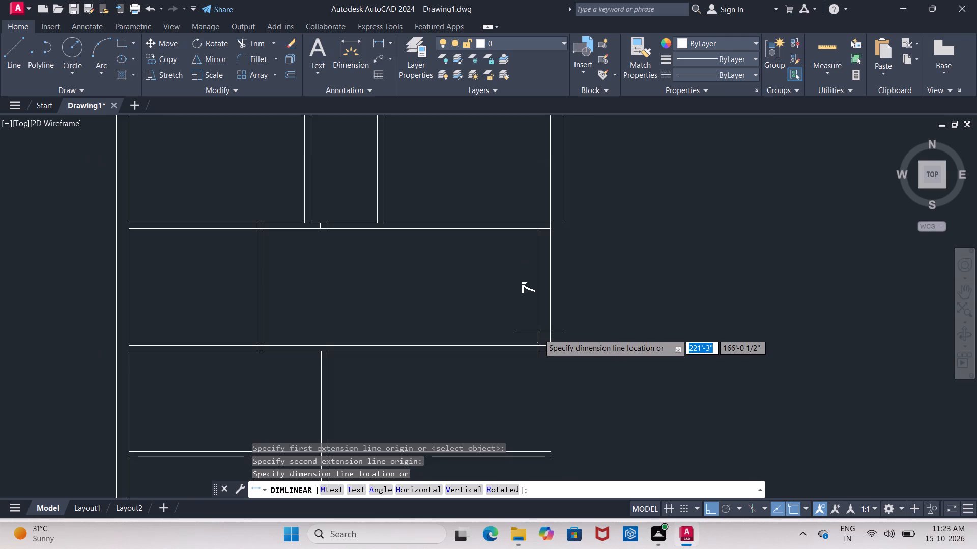
key(Escape)
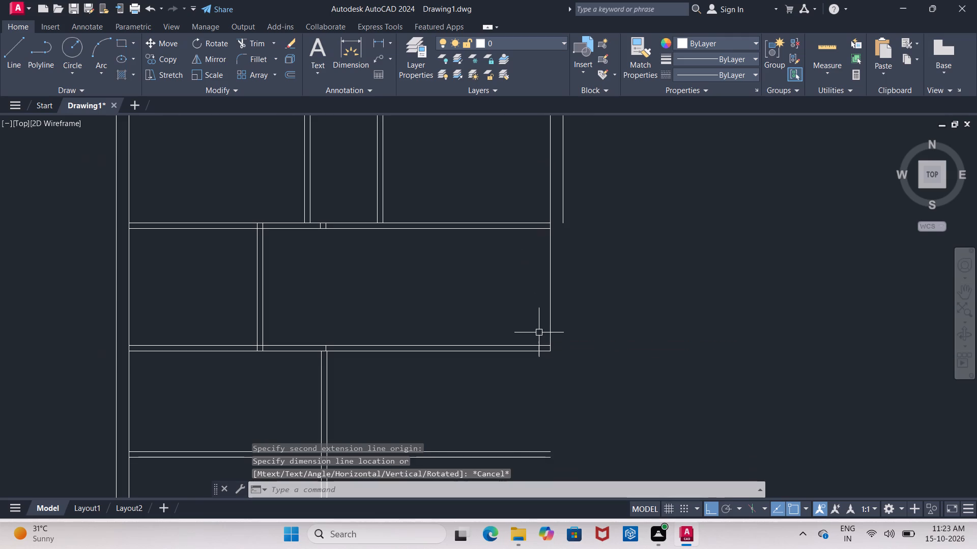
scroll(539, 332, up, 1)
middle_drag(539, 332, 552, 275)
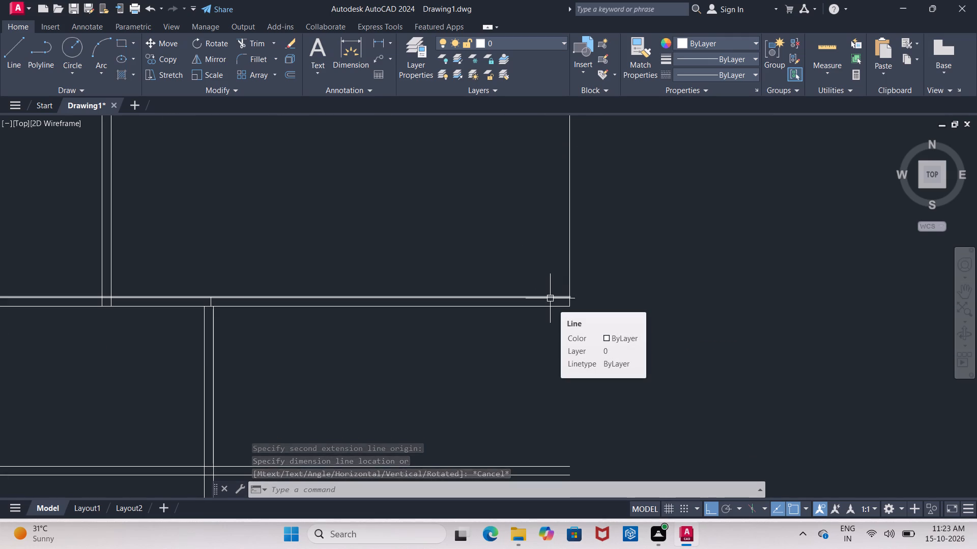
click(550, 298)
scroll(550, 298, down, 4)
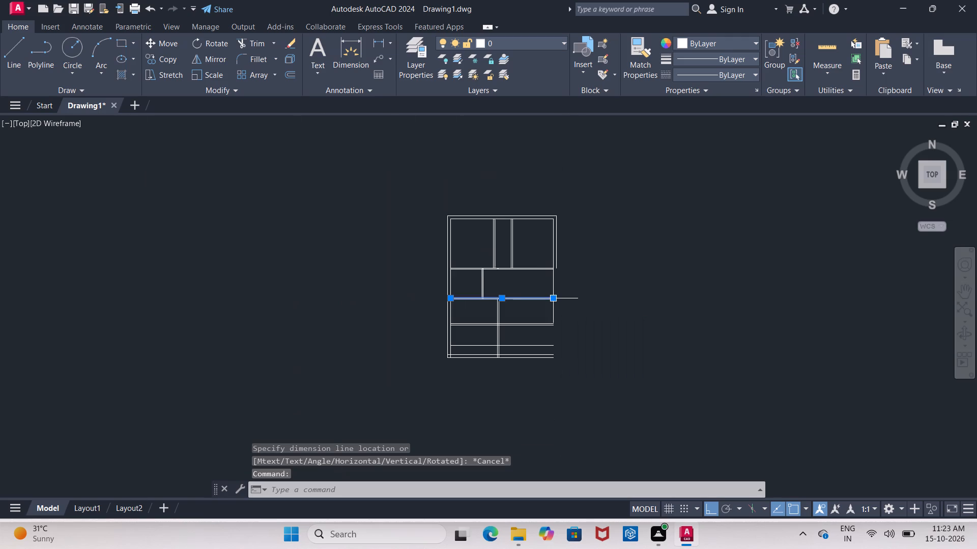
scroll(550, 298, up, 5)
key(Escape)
Trim both lines of the second horizontal partition wall between the middle part's vertical partition and the lower vertical partition.
scroll(477, 297, up, 1)
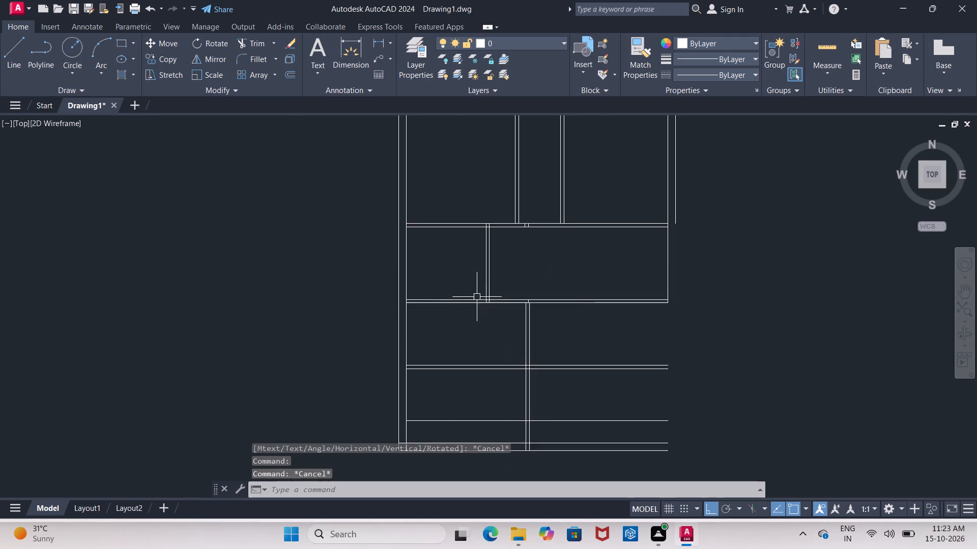
scroll(477, 297, up, 3)
middle_drag(538, 284, 520, 267)
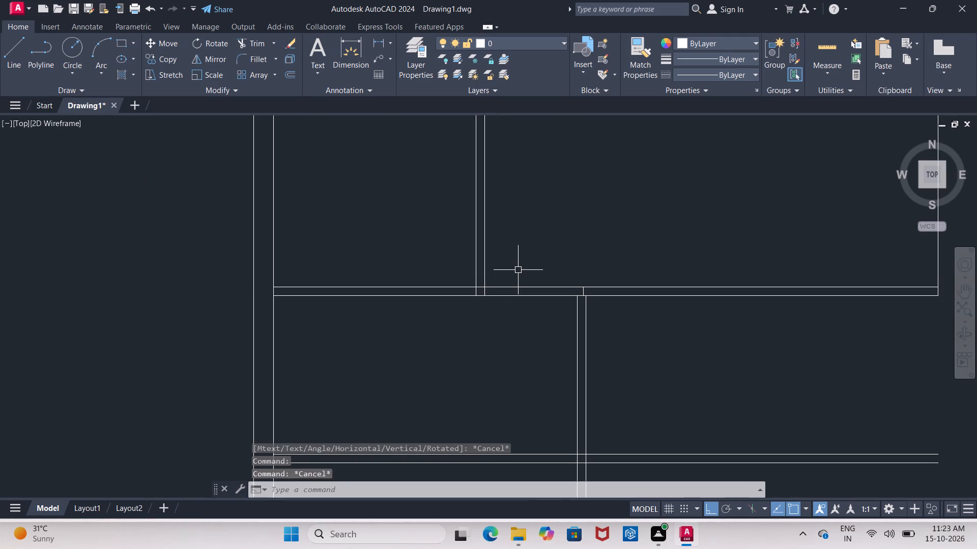
key(t)
key(r)
click(572, 293)
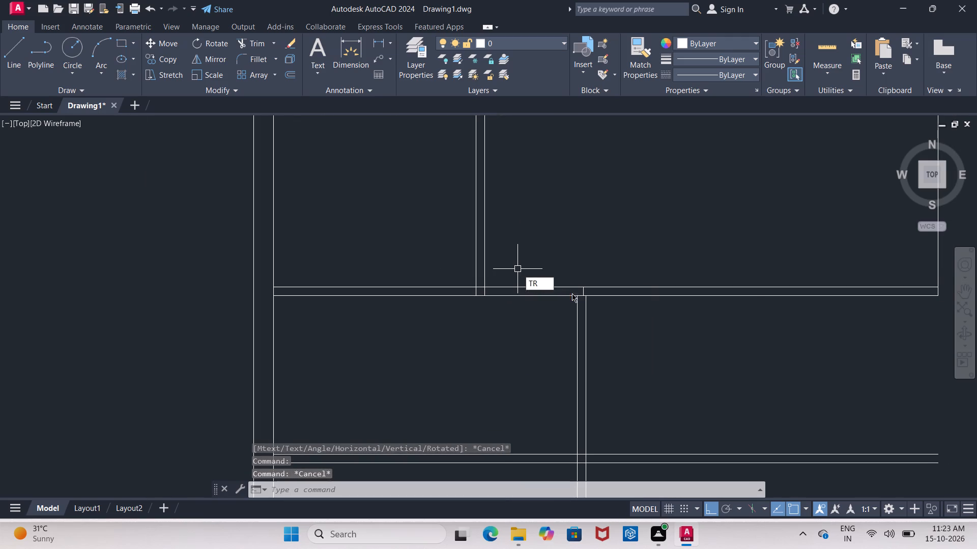
click(520, 289)
click(521, 296)
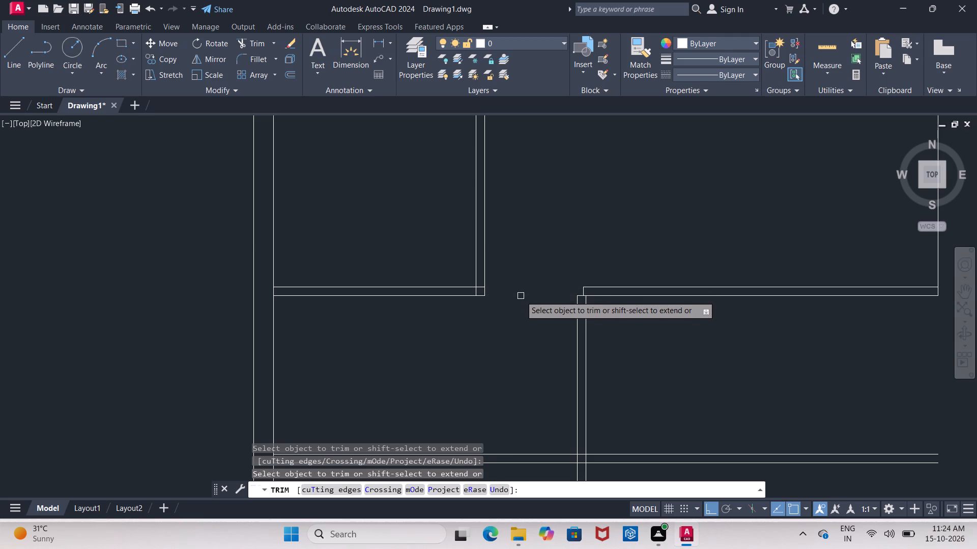
middle_drag(568, 274, 447, 292)
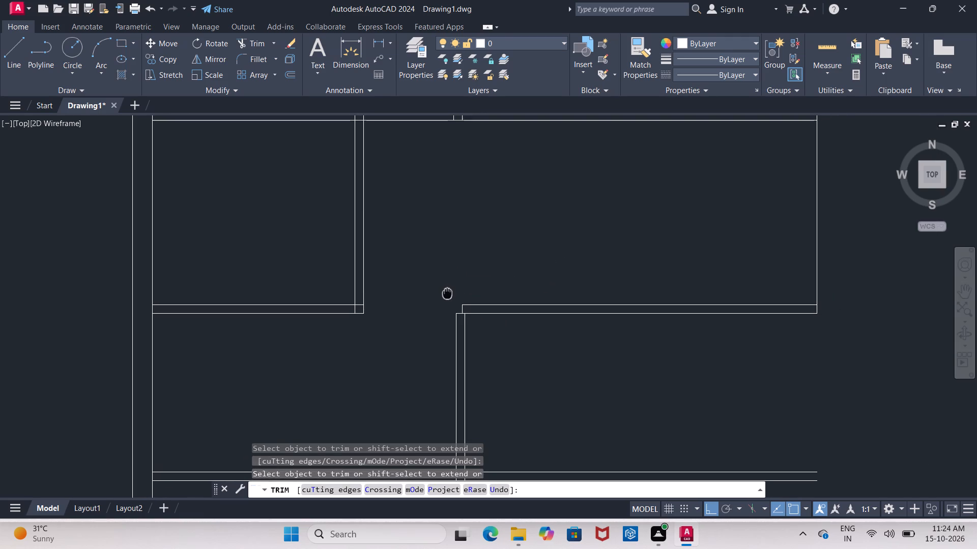
middle_drag(447, 292, 401, 345)
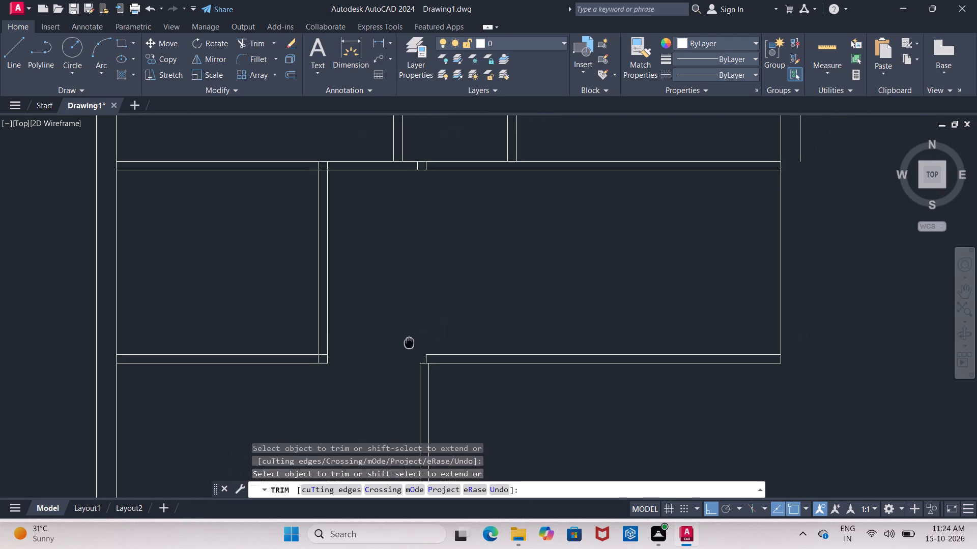
middle_drag(401, 345, 350, 328)
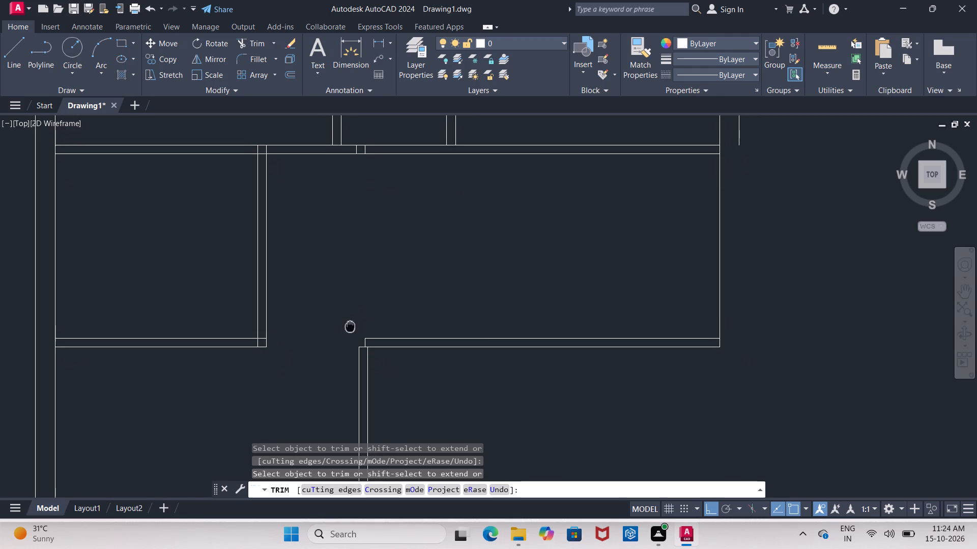
middle_drag(350, 328, 350, 329)
middle_drag(485, 306, 466, 303)
key(Escape)
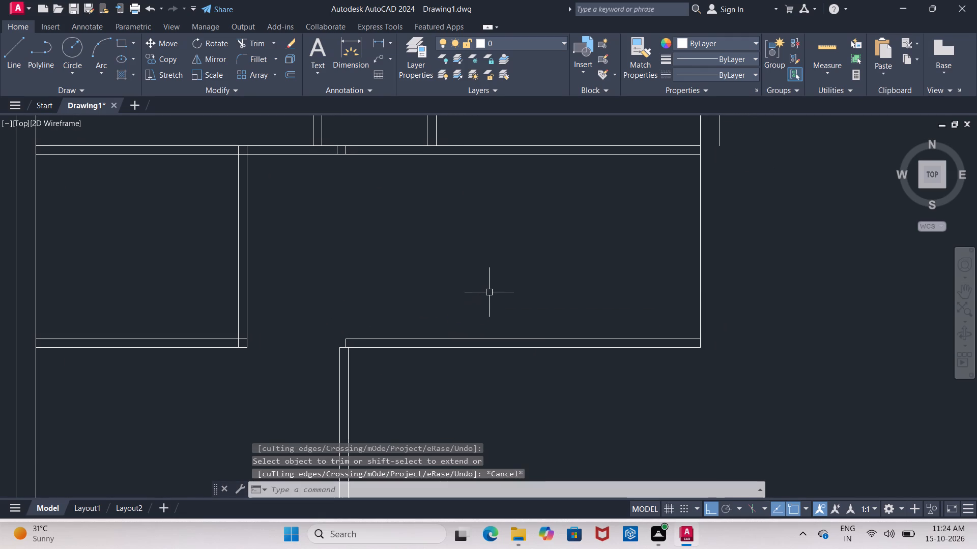
Offset the lower line of the first horizontal partition wall 9'11" downward, past the second horizontal partition wall.
key(o)
key(Return)
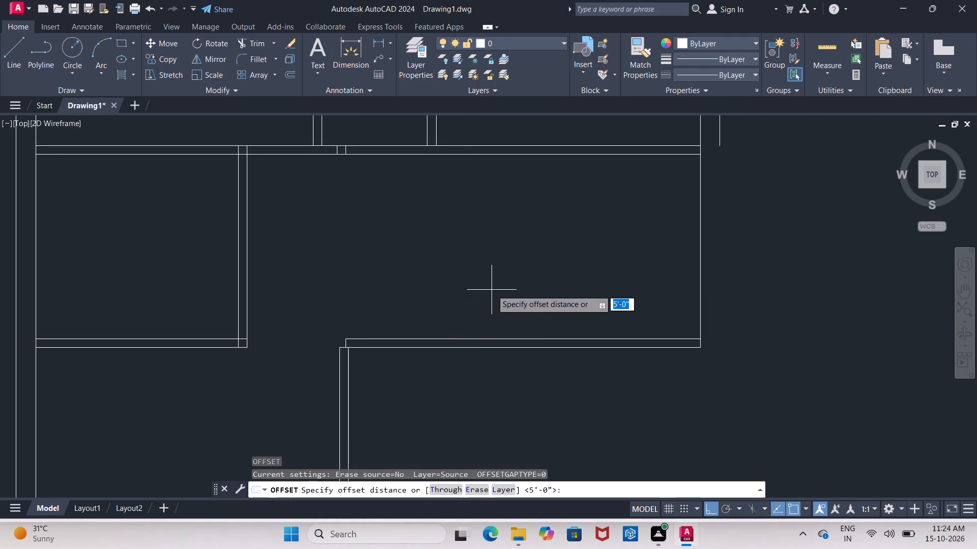
key(9)
key(apostrophe)
text(11")
key(Return)
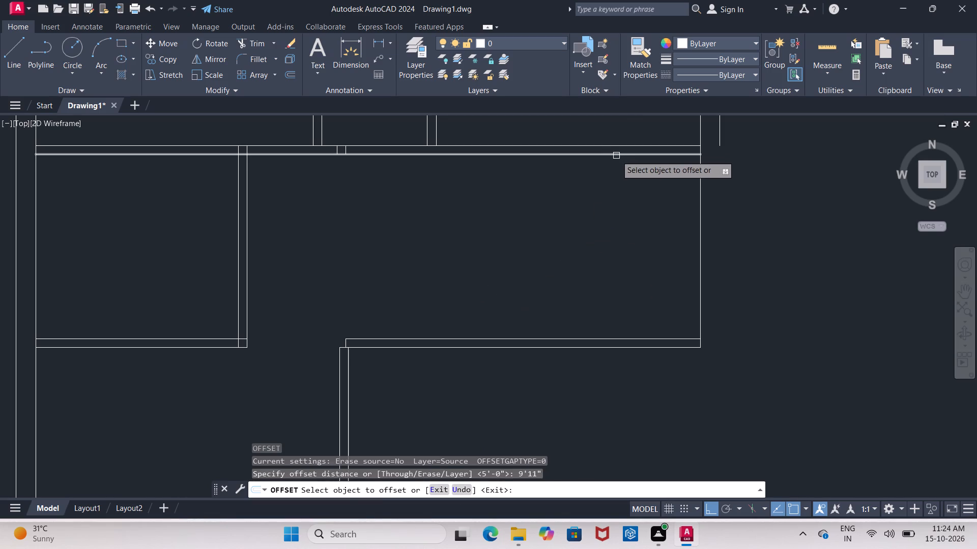
click(616, 156)
click(602, 269)
middle_drag(602, 269, 604, 195)
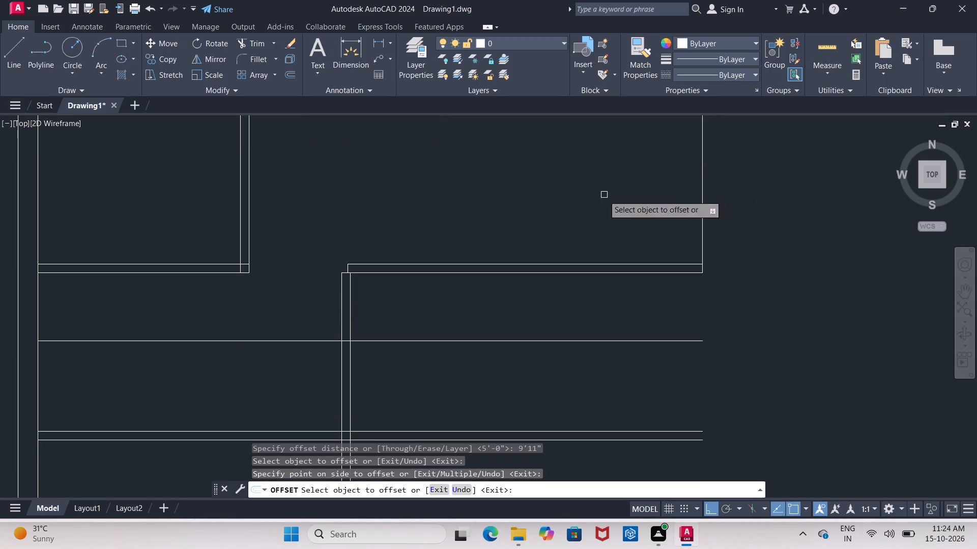
Offset the new horizontal line below the second horizontal partition wall 4" downward to complete the new partition wall.
key(Return)
key(Return)
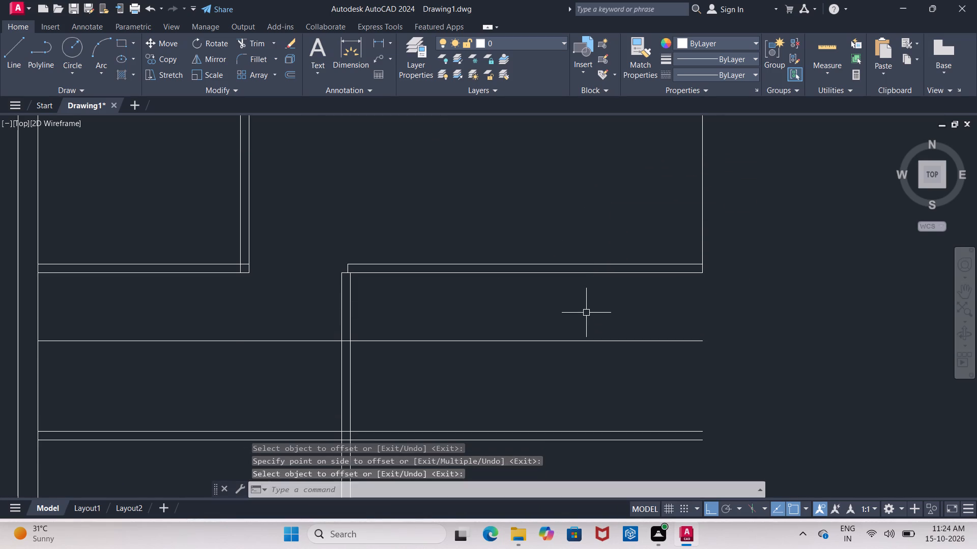
text(4")
key(Return)
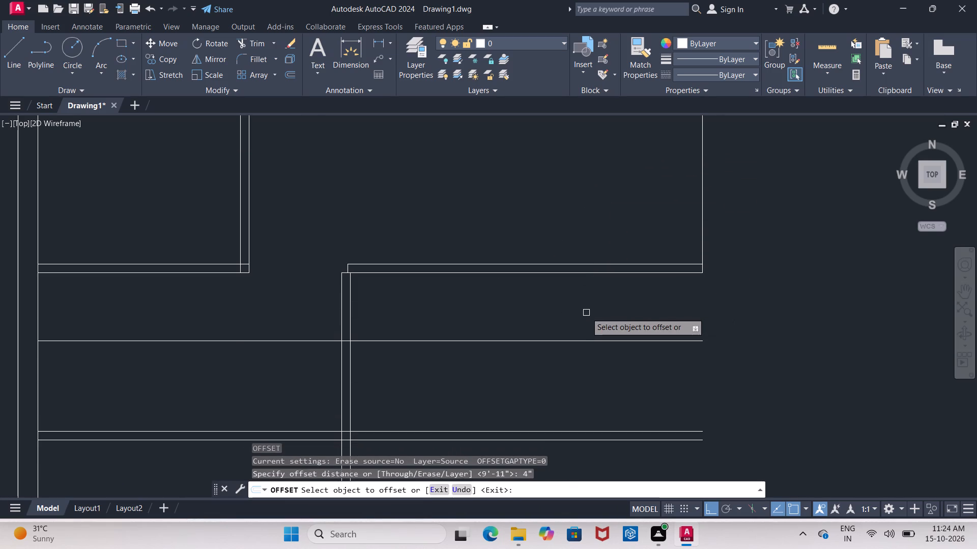
click(588, 342)
click(582, 373)
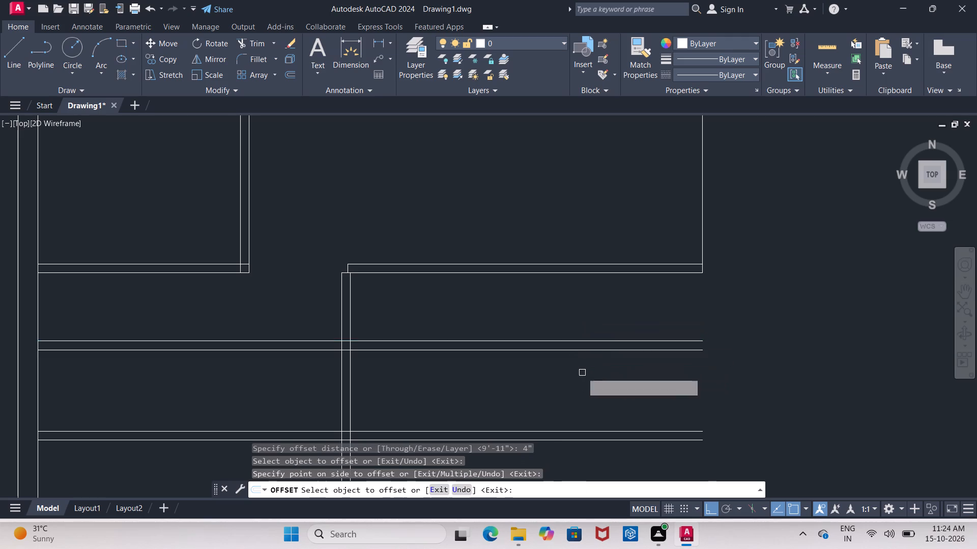
middle_drag(582, 373, 585, 293)
key(Escape)
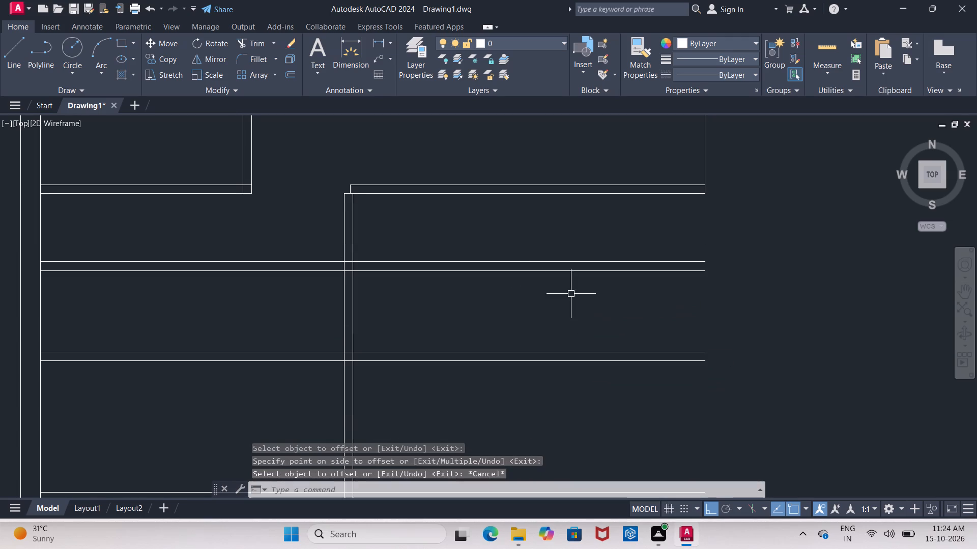
Trim both lines of the lower vertical partition between the old second horizontal partition wall and the new one below it.
middle_drag(515, 236, 515, 275)
text(TR)
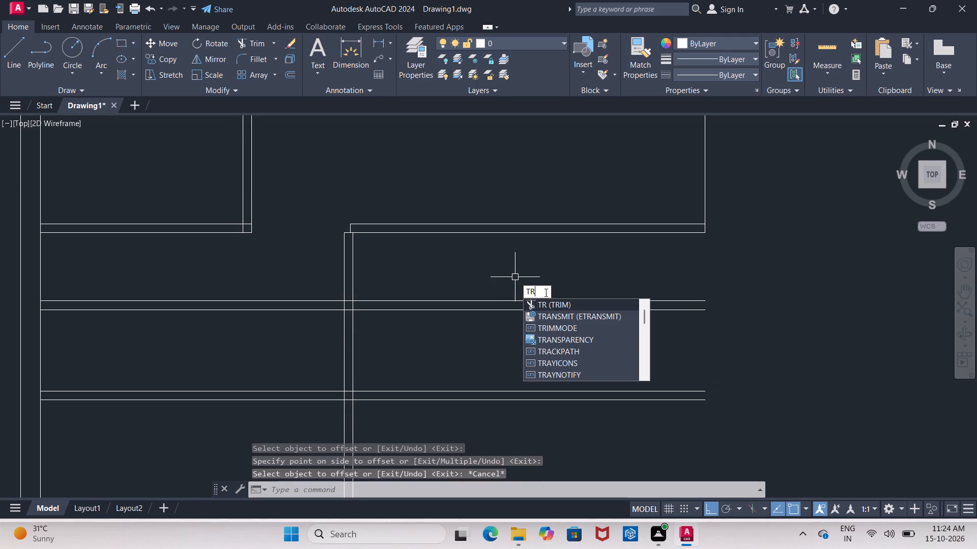
click(547, 302)
drag(322, 264, 366, 270)
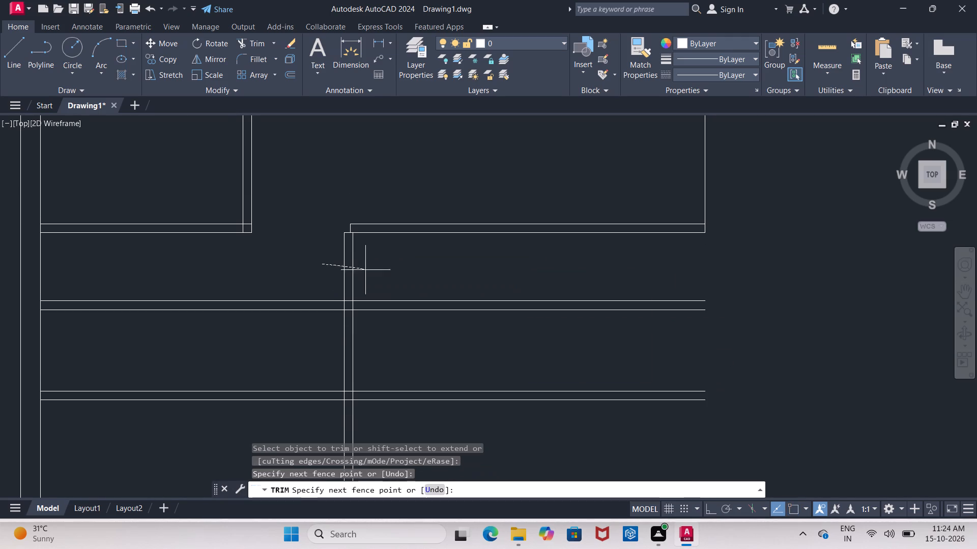
drag(366, 270, 380, 272)
Remove the remaining right-hand part of the old second horizontal partition wall, including its short end line.
click(347, 234)
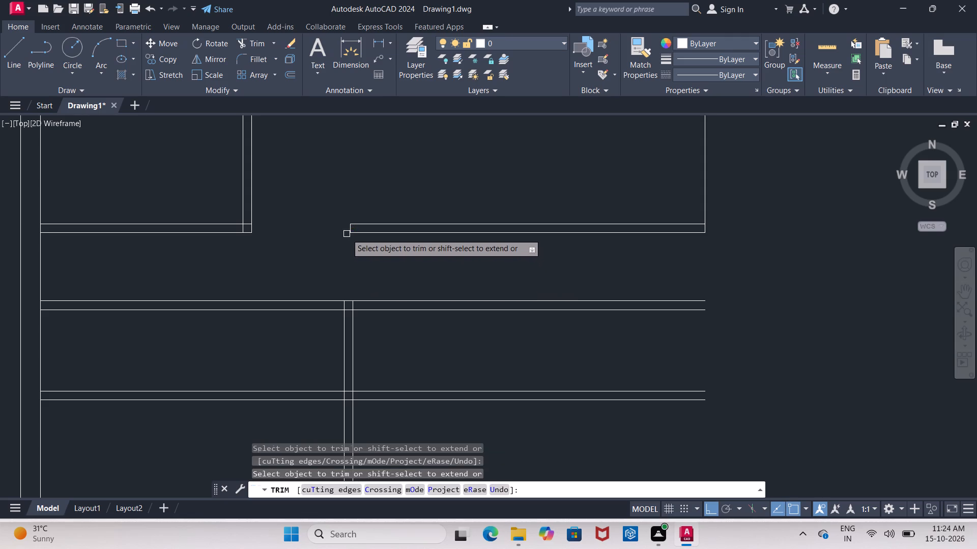
drag(337, 199, 475, 274)
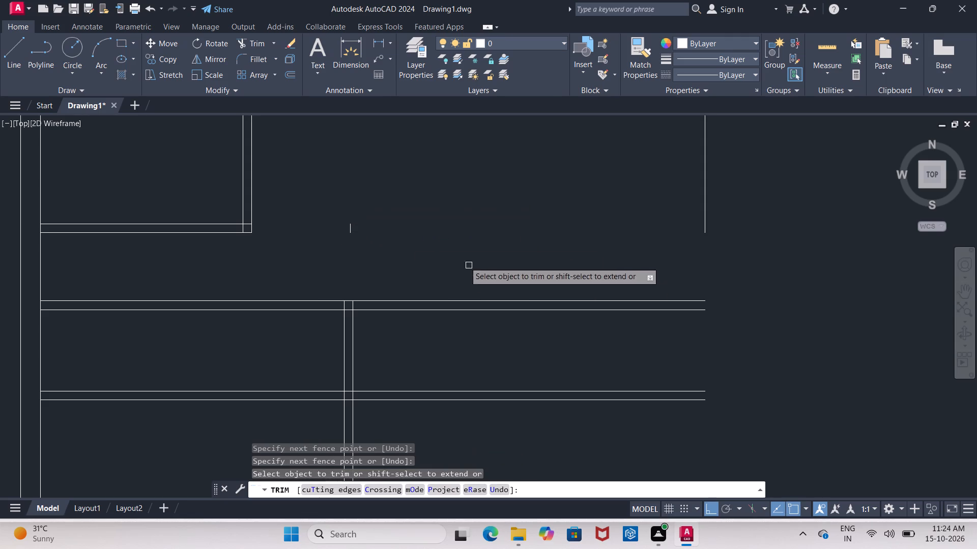
click(348, 230)
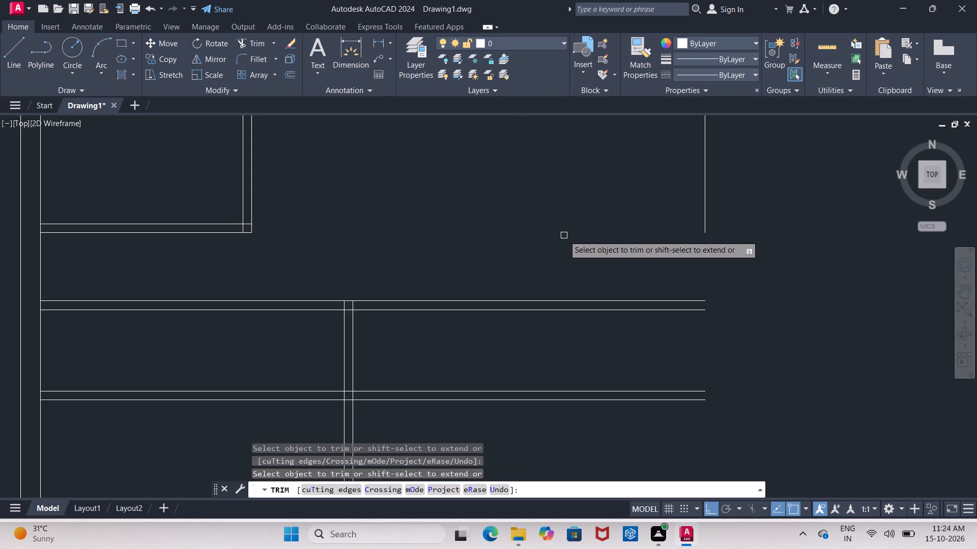
middle_drag(564, 235, 529, 253)
scroll(528, 253, down, 2)
middle_drag(528, 253, 495, 264)
key(Escape)
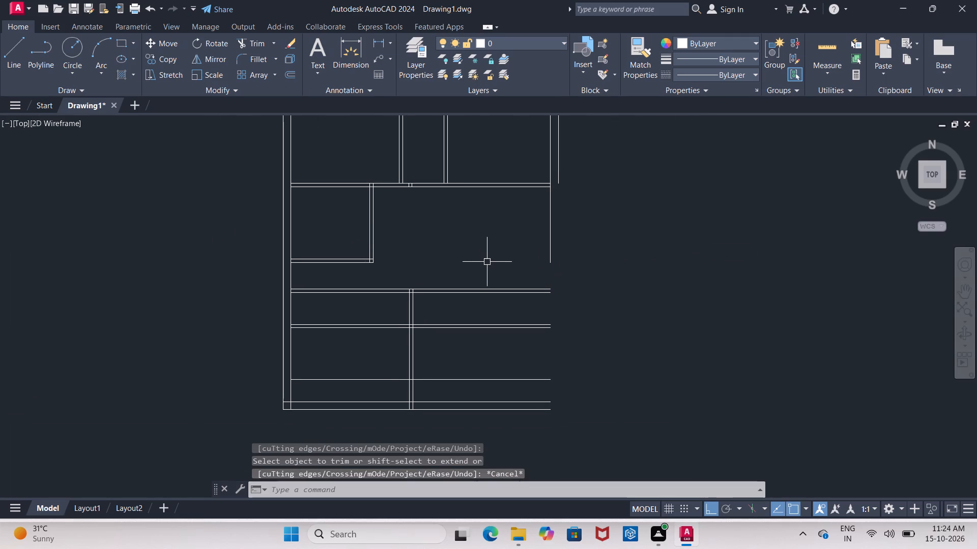
Extend the right exterior wall's inner line down to the lower line of the new second horizontal partition wall.
text(EX)
click(536, 286)
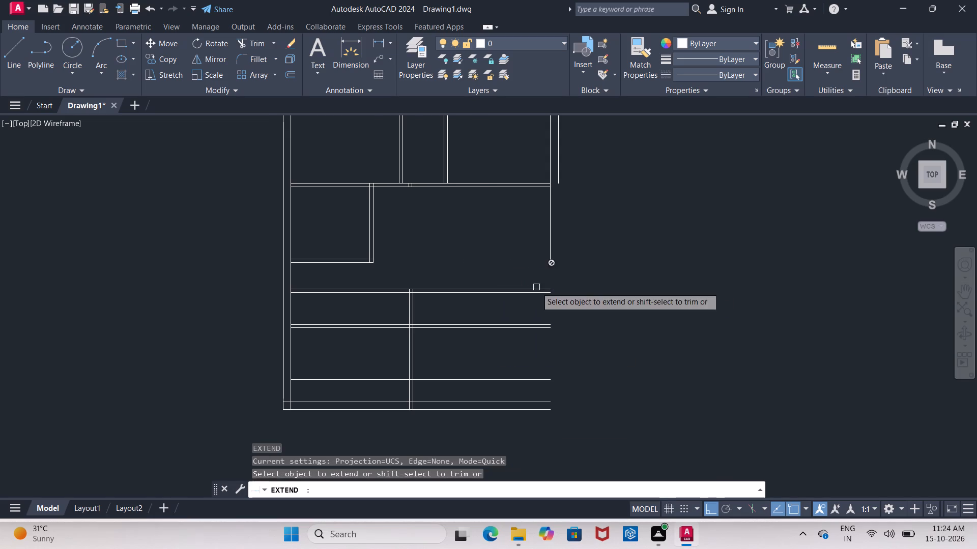
click(548, 251)
click(552, 254)
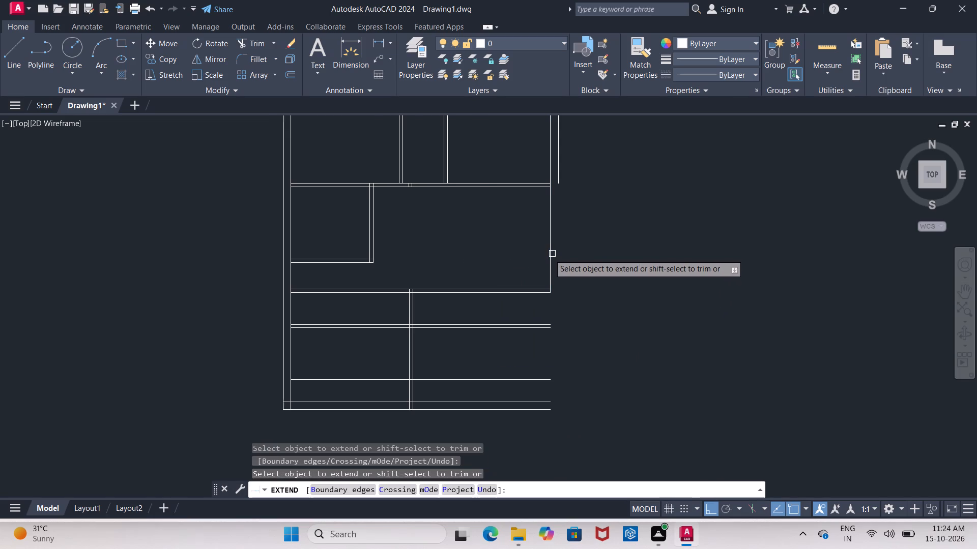
middle_drag(503, 259, 508, 275)
scroll(492, 273, up, 1)
middle_drag(492, 273, 502, 241)
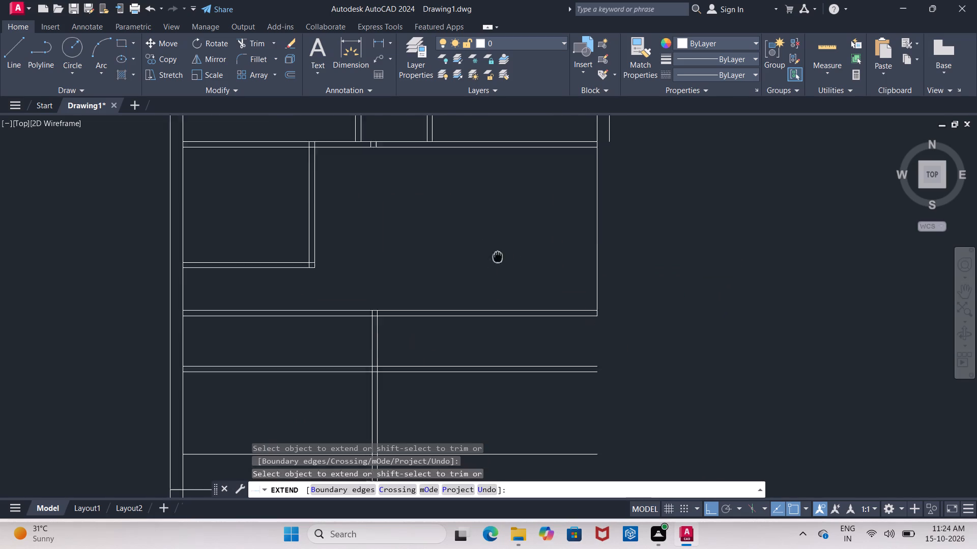
middle_drag(502, 241, 510, 158)
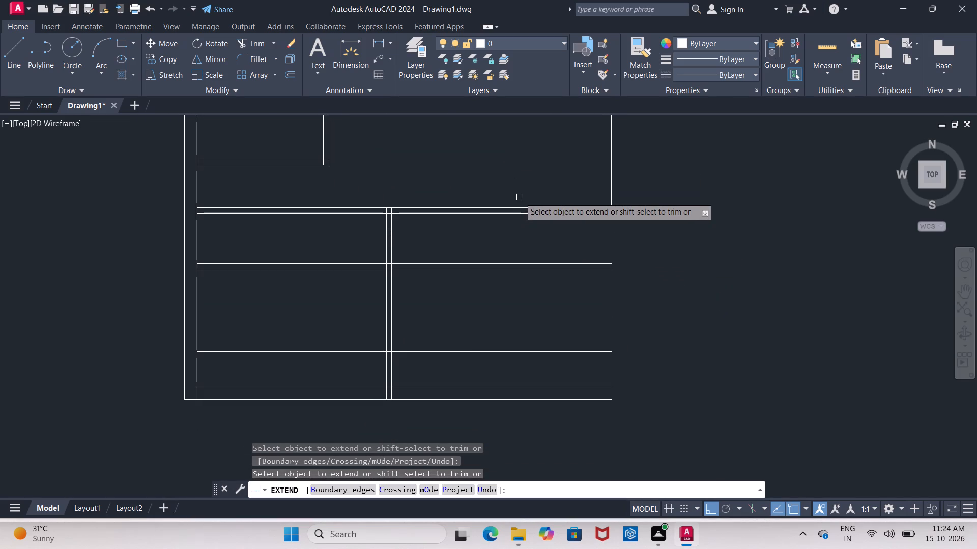
key(Escape)
Erase both lines of the third horizontal partition wall and the single horizontal line below it.
click(464, 261)
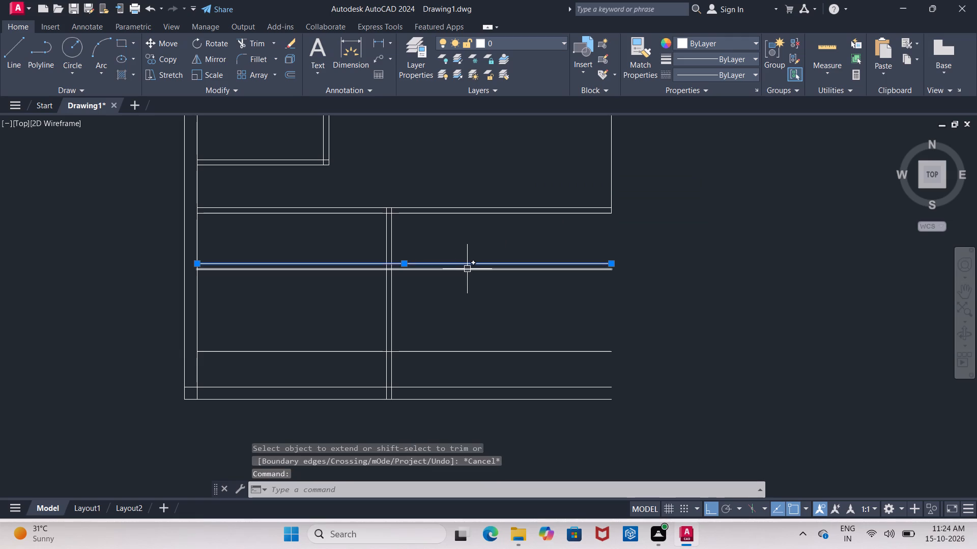
click(468, 269)
click(504, 353)
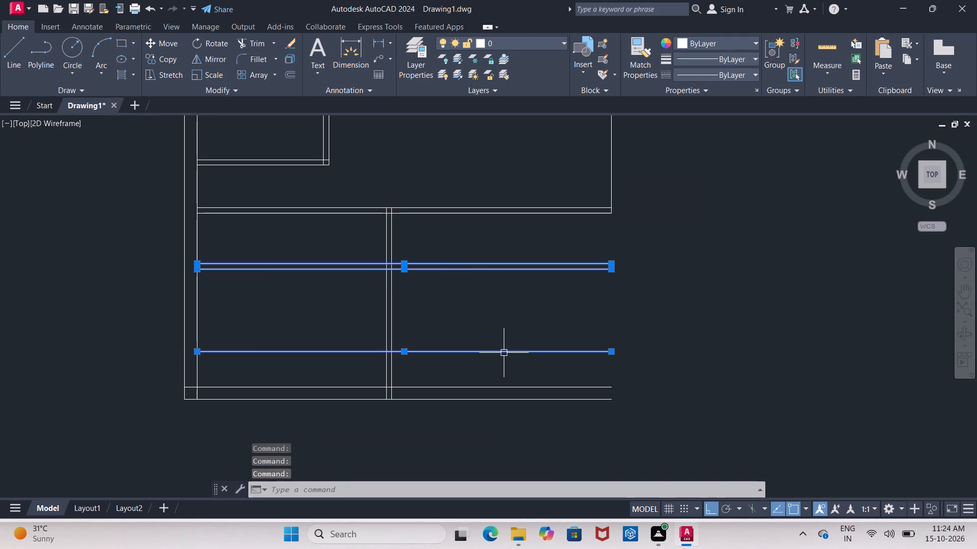
key(Delete)
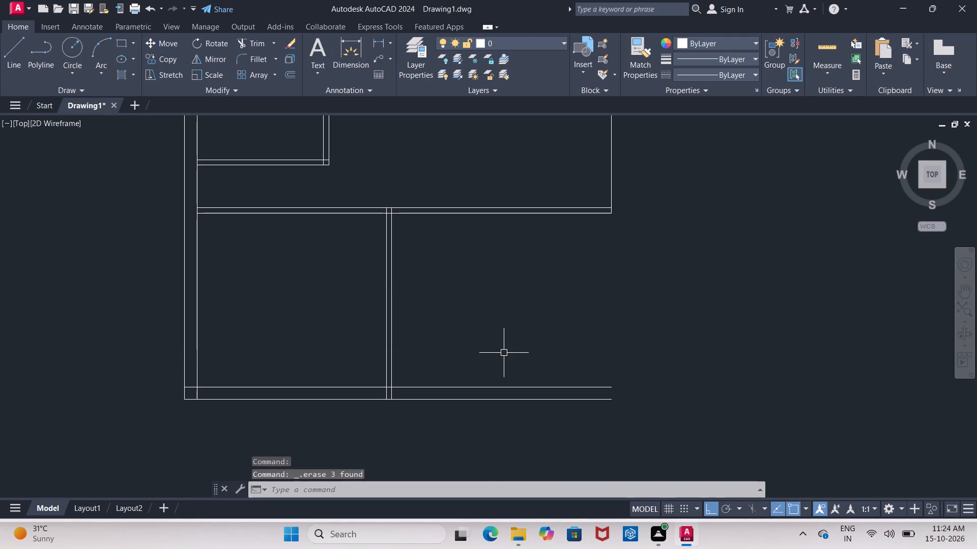
Offset the lower line of the new second horizontal partition wall 6' downward.
key(o)
key(Return)
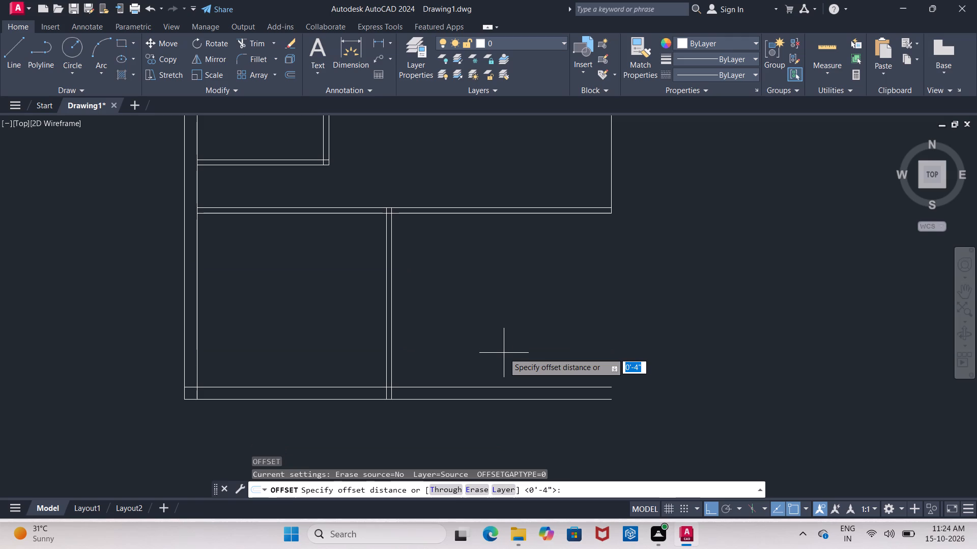
scroll(506, 353, down, 2)
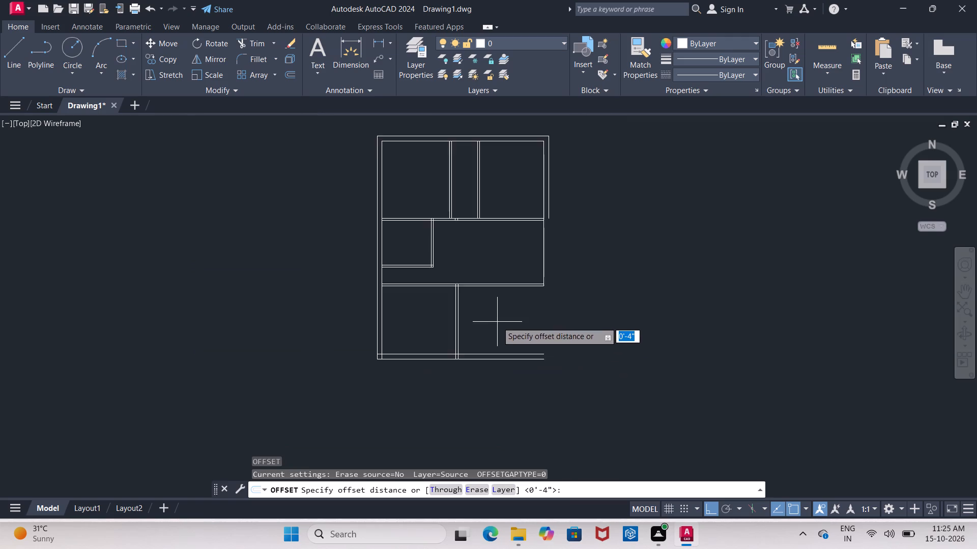
middle_drag(497, 322, 487, 365)
scroll(490, 359, up, 1)
middle_drag(503, 348, 493, 333)
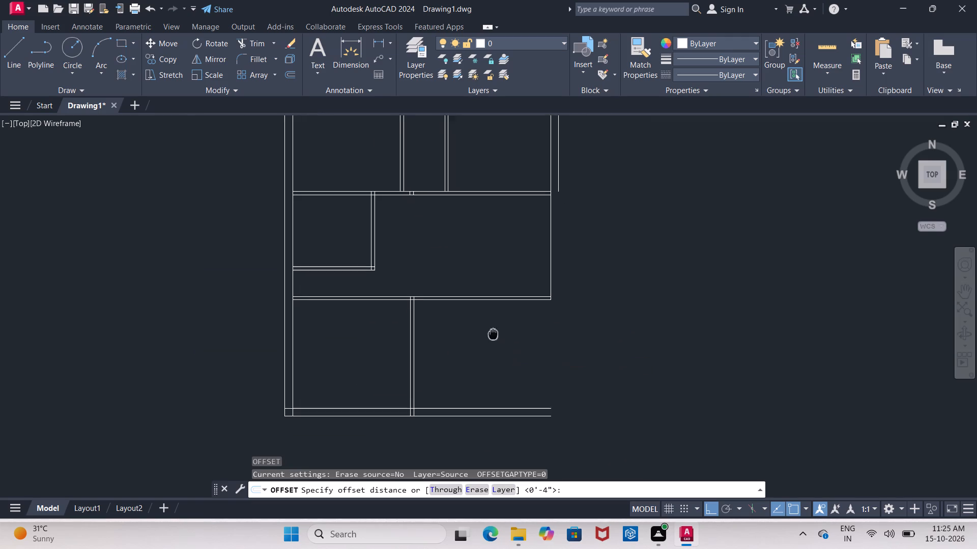
middle_drag(493, 333, 490, 327)
text(6')
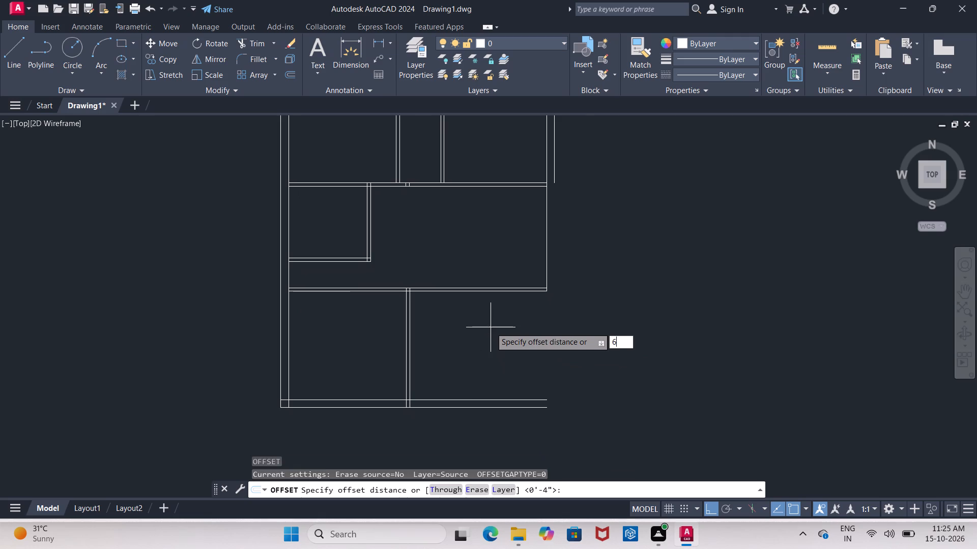
key(Return)
scroll(518, 313, up, 2)
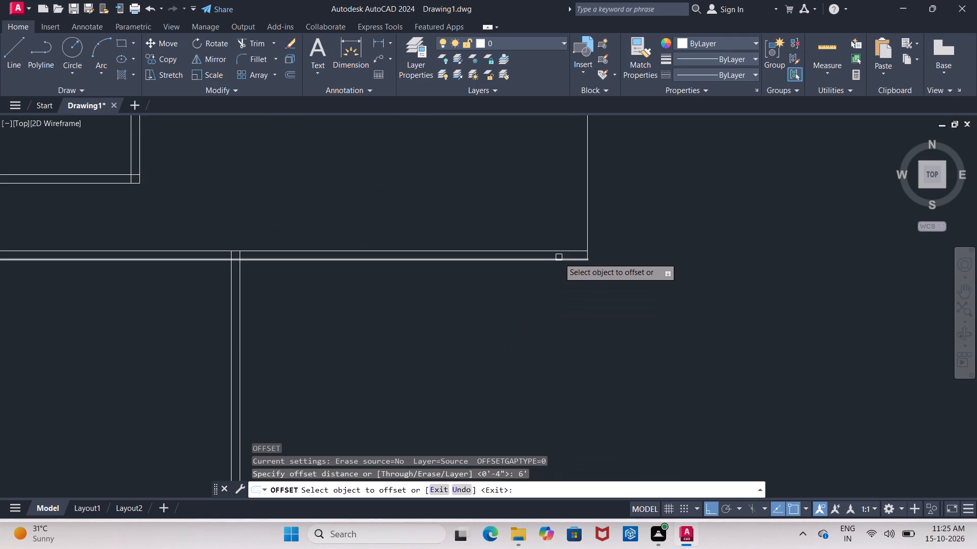
click(558, 261)
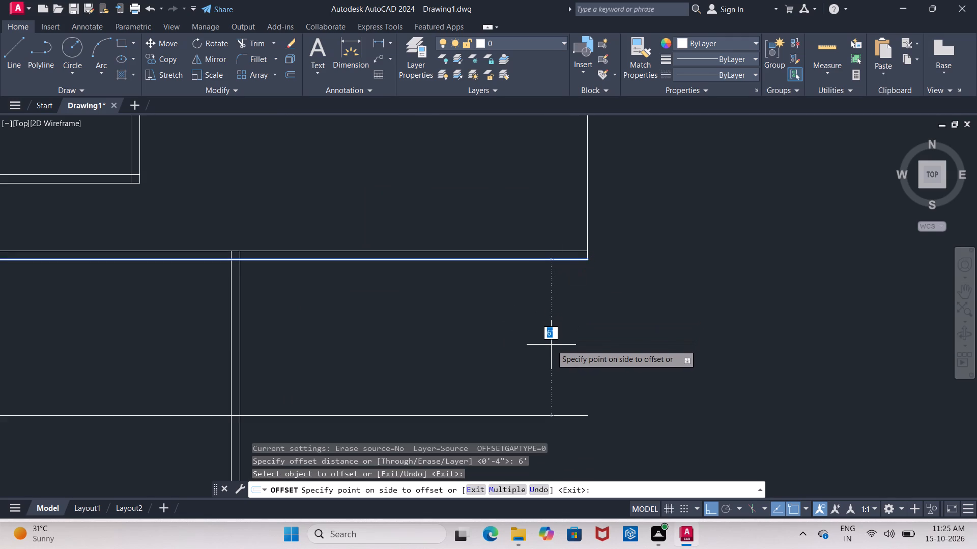
click(551, 345)
key(Return)
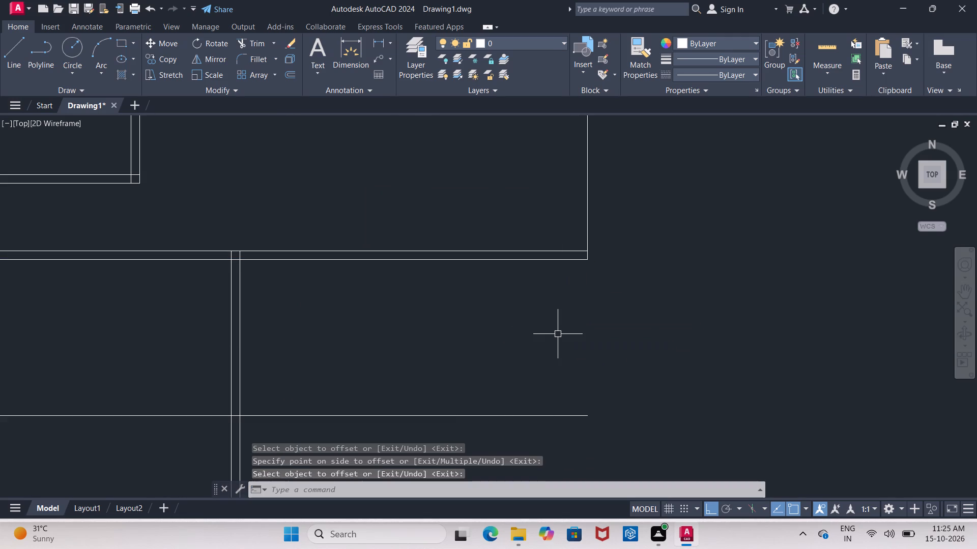
Offset the new horizontal line in the lower part 4" downward to form the third horizontal partition wall.
key(Return)
text(4")
key(Return)
middle_drag(554, 335, 570, 223)
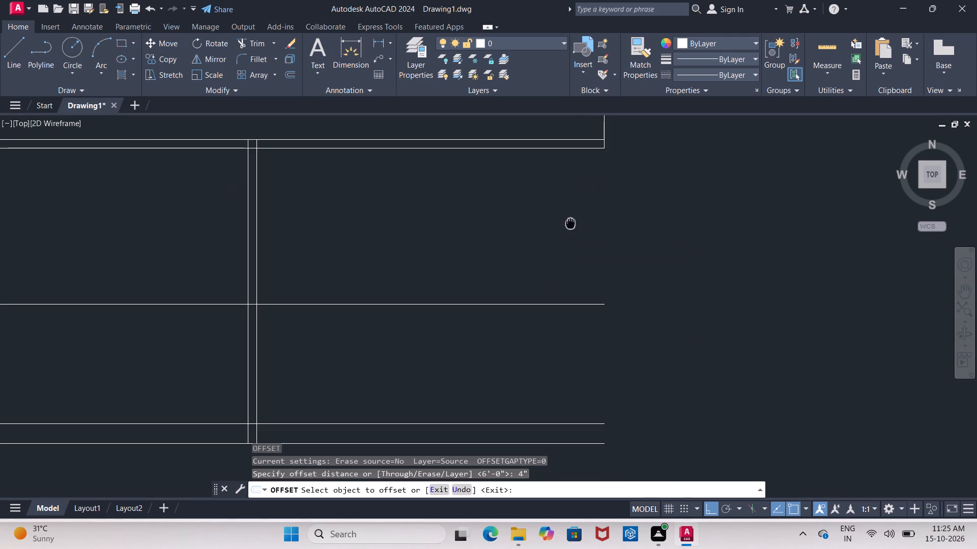
click(547, 306)
click(540, 346)
middle_drag(398, 256, 407, 278)
middle_drag(493, 249, 512, 244)
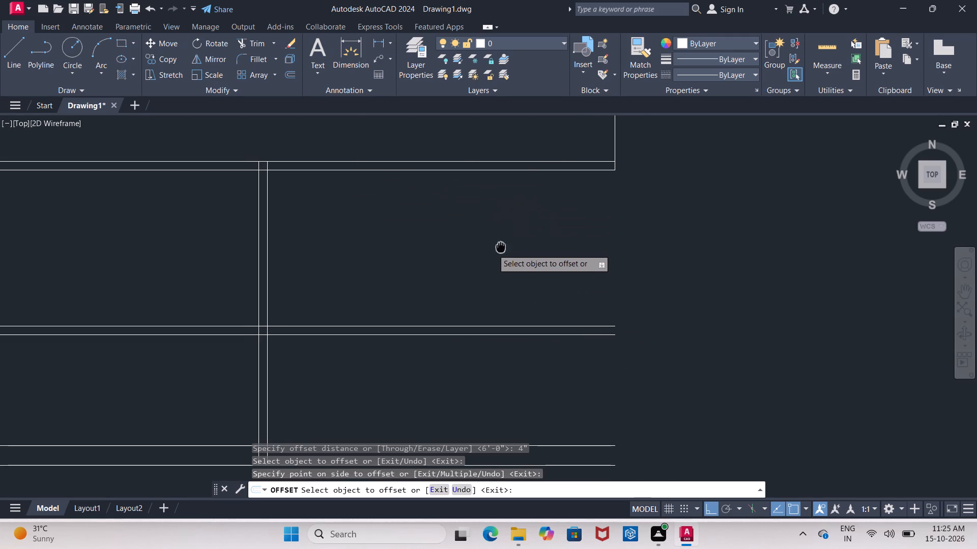
middle_drag(512, 244, 519, 205)
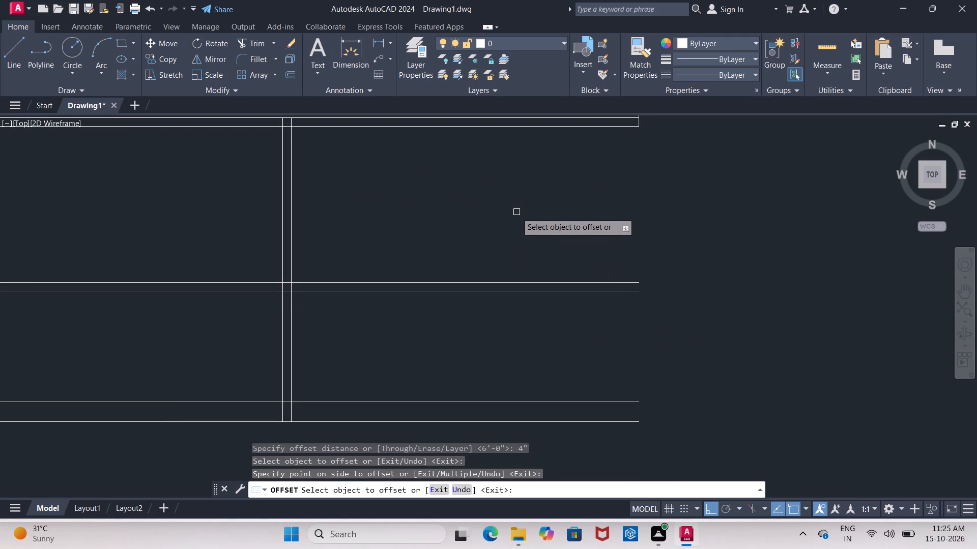
key(Return)
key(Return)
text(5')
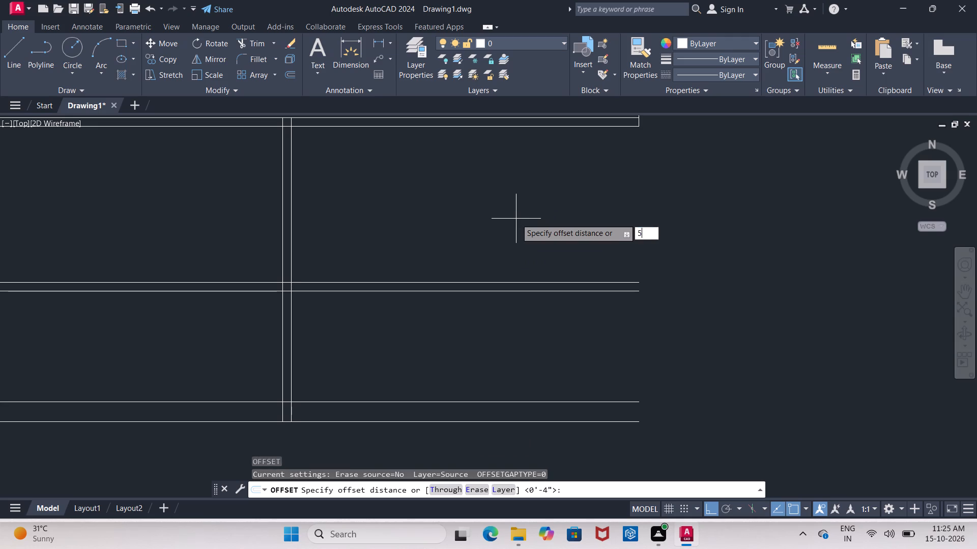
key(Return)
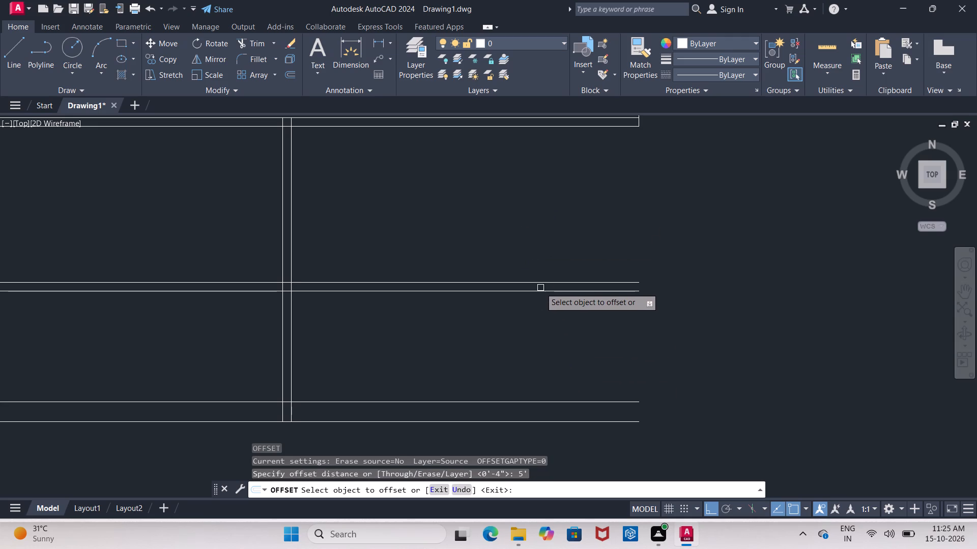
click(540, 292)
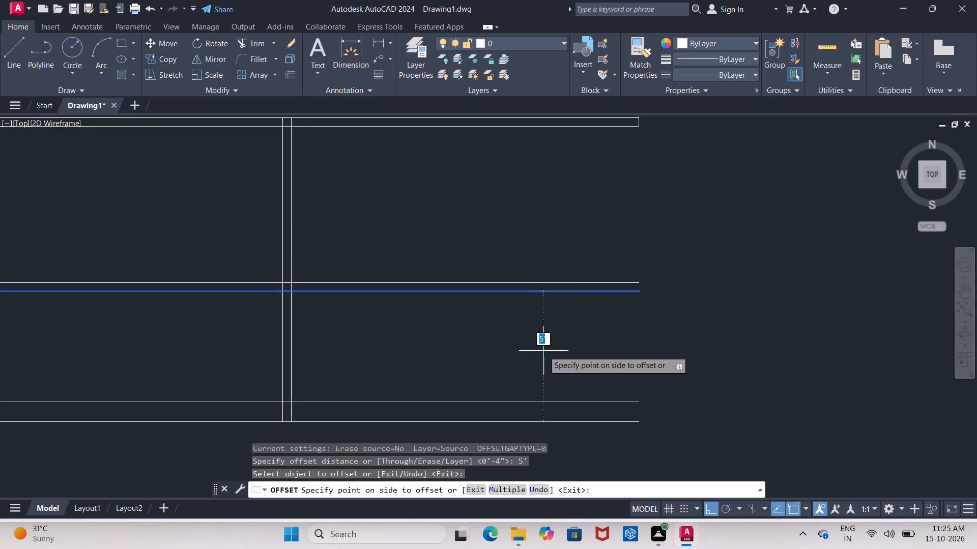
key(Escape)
Extend the right exterior wall's inner line past the third horizontal partition wall to the bottom exterior wall's inner line.
middle_drag(545, 352, 587, 393)
scroll(545, 352, down, 2)
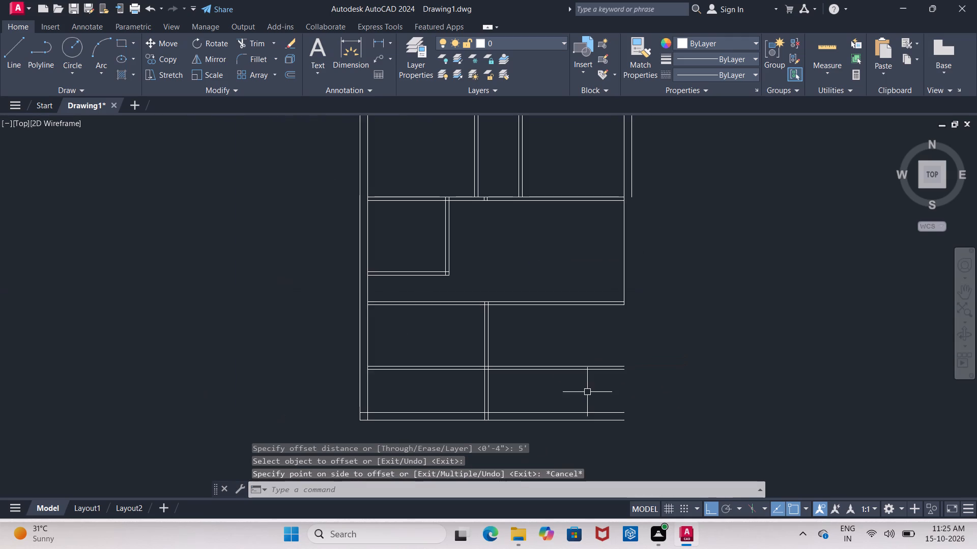
middle_drag(587, 392, 555, 350)
key(Escape)
text(EX)
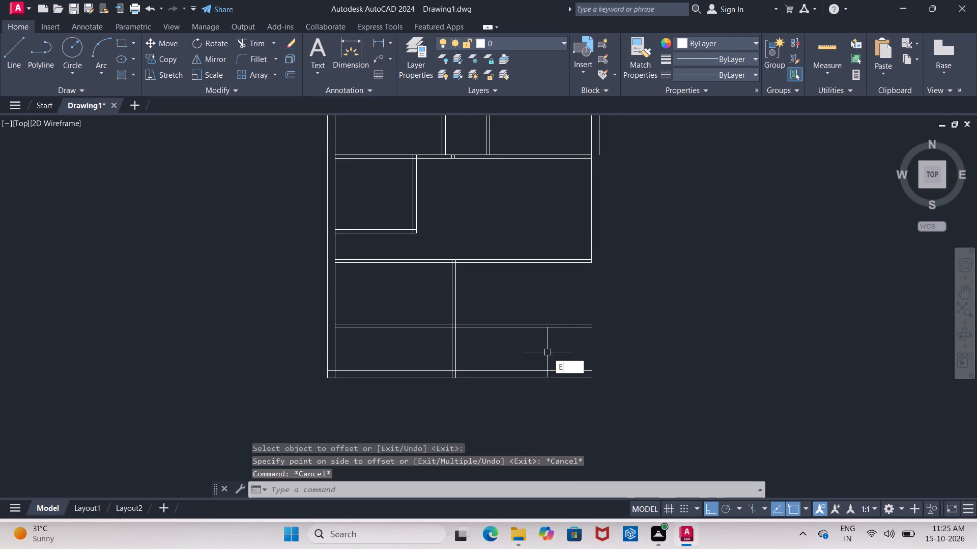
click(567, 379)
click(591, 248)
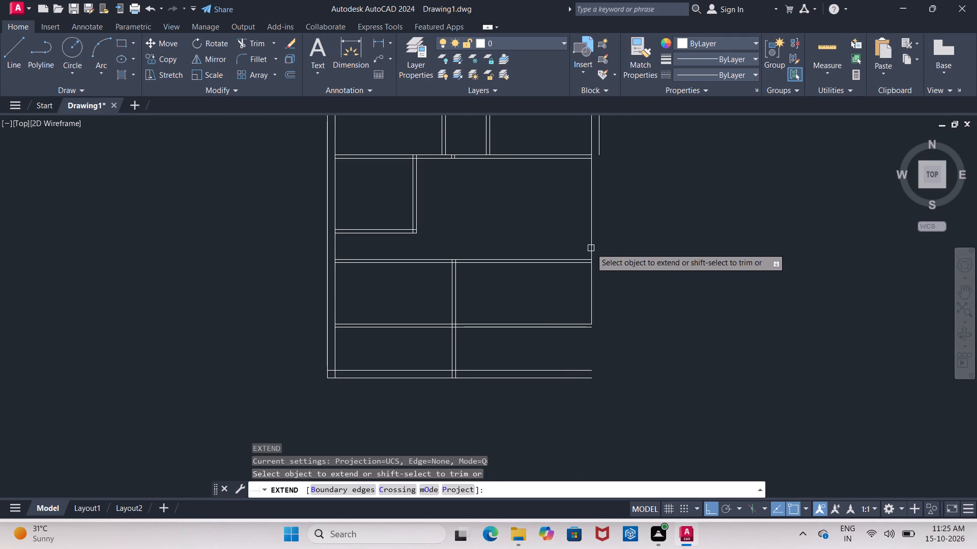
click(592, 278)
click(592, 291)
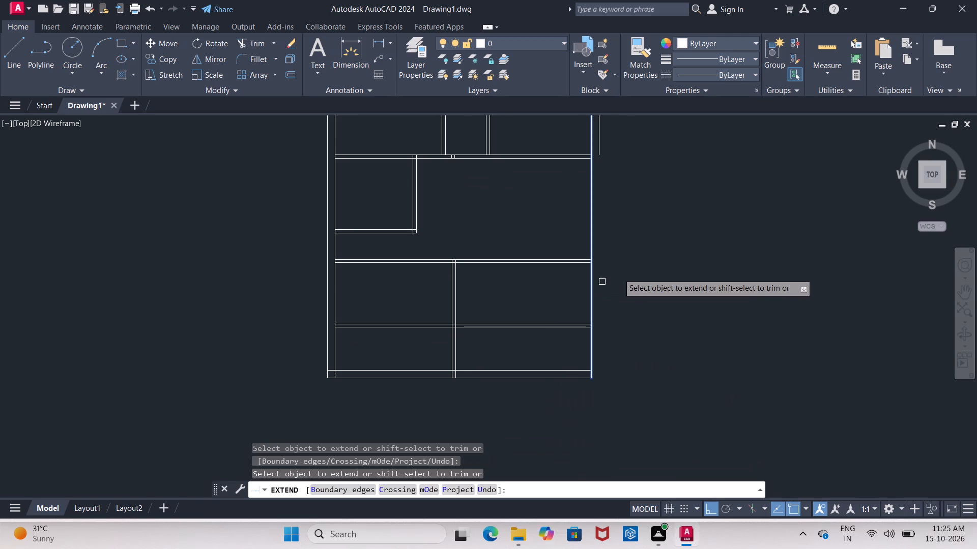
key(Escape)
middle_drag(621, 281, 619, 306)
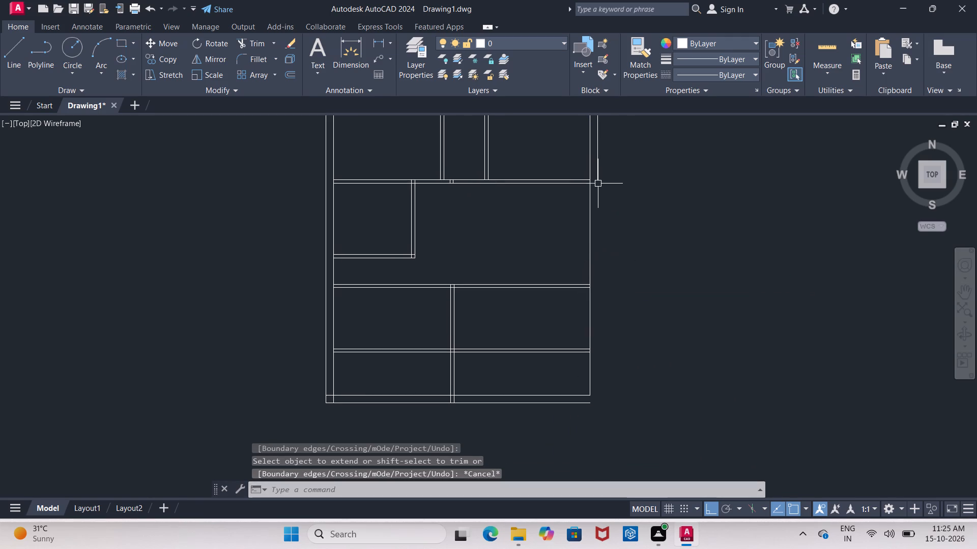
Stretch the lower end of the right exterior wall's outer line down past the bottom exterior wall's outer line.
click(600, 162)
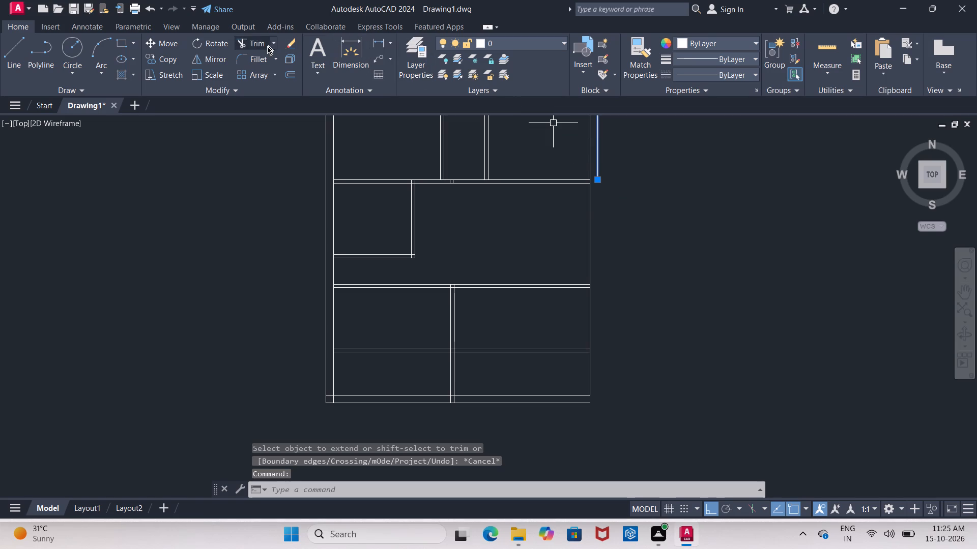
click(600, 180)
click(624, 428)
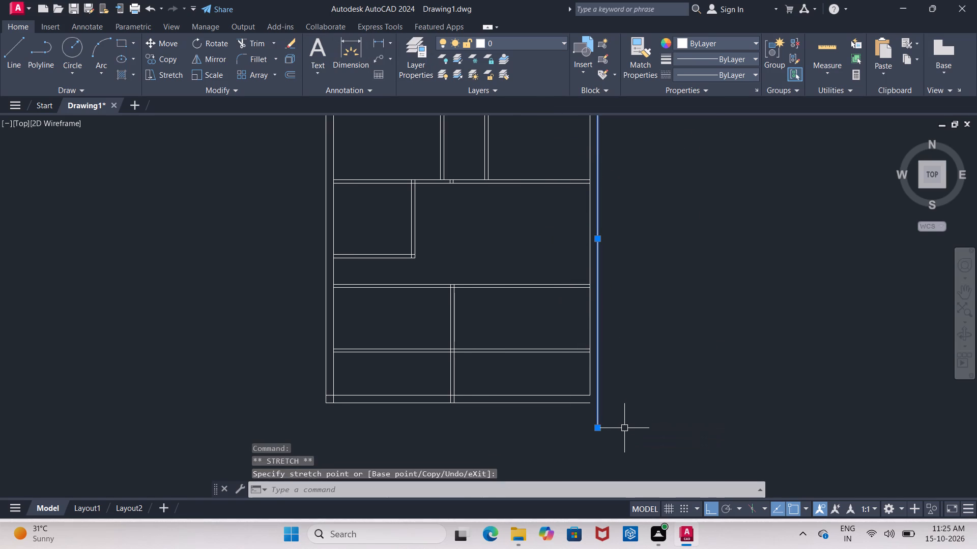
key(Escape)
Extend the bottom exterior wall's outer line to the right wall's outer line and trim the overhang below that corner.
text(EX)
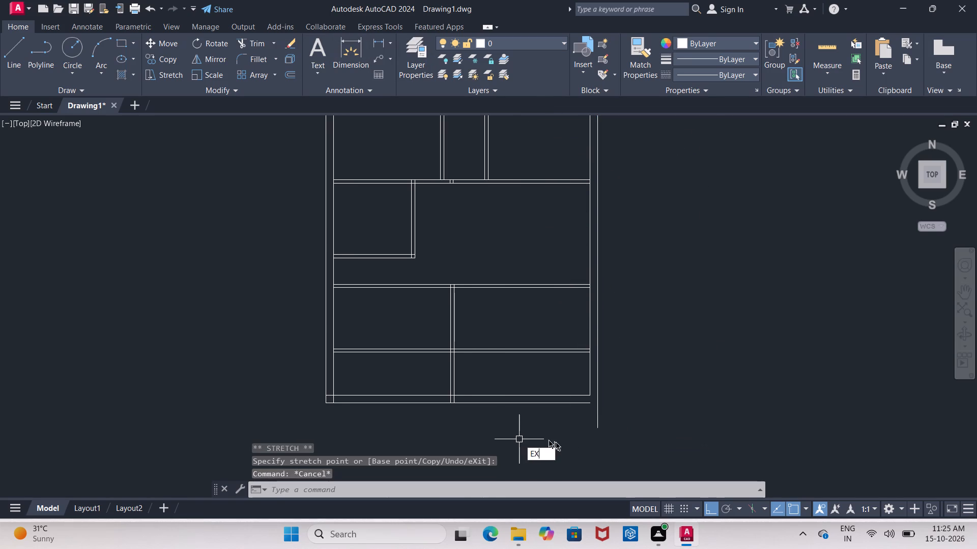
click(573, 374)
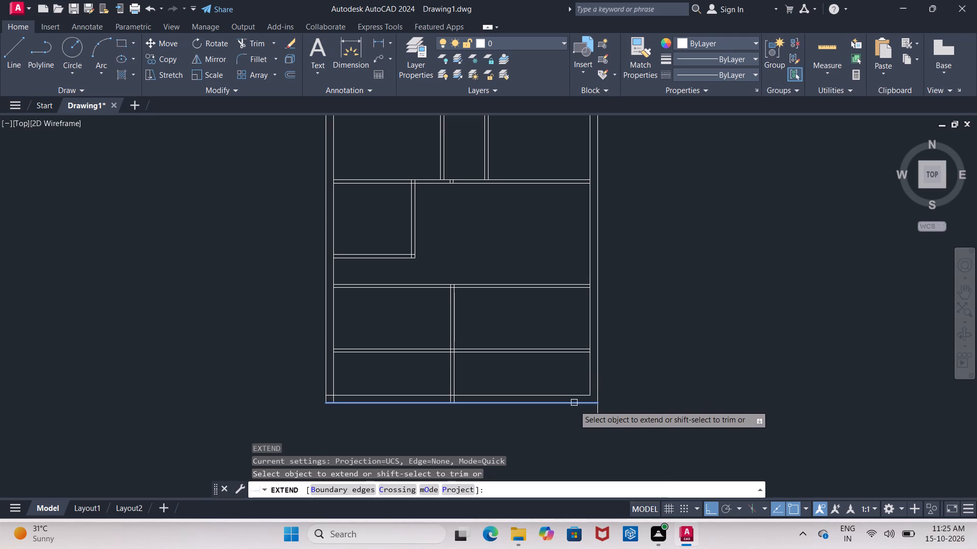
click(574, 405)
key(Escape)
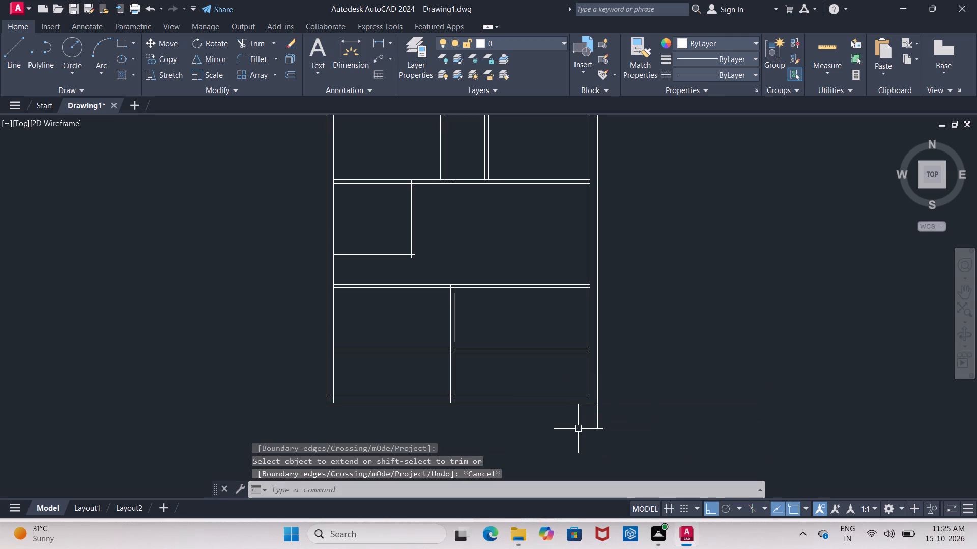
text(TR)
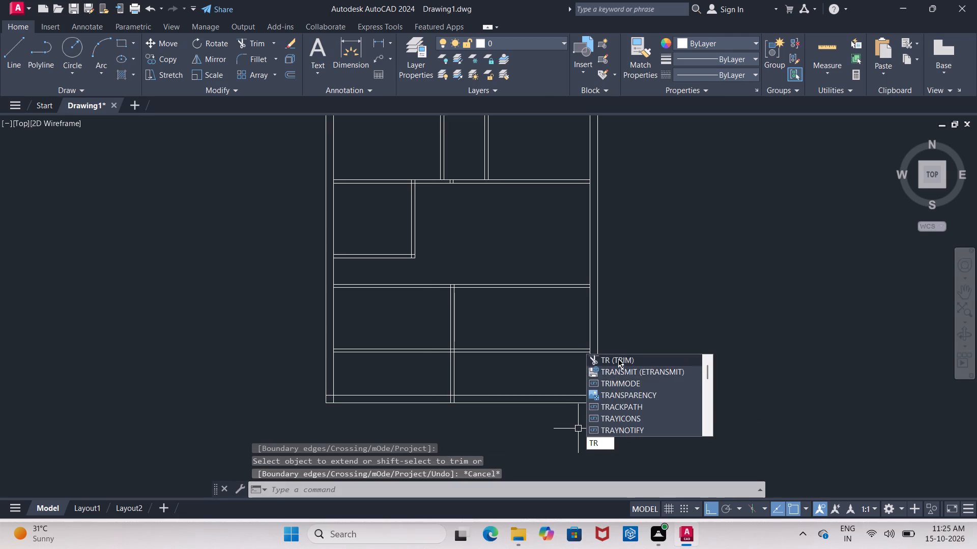
click(618, 359)
click(596, 417)
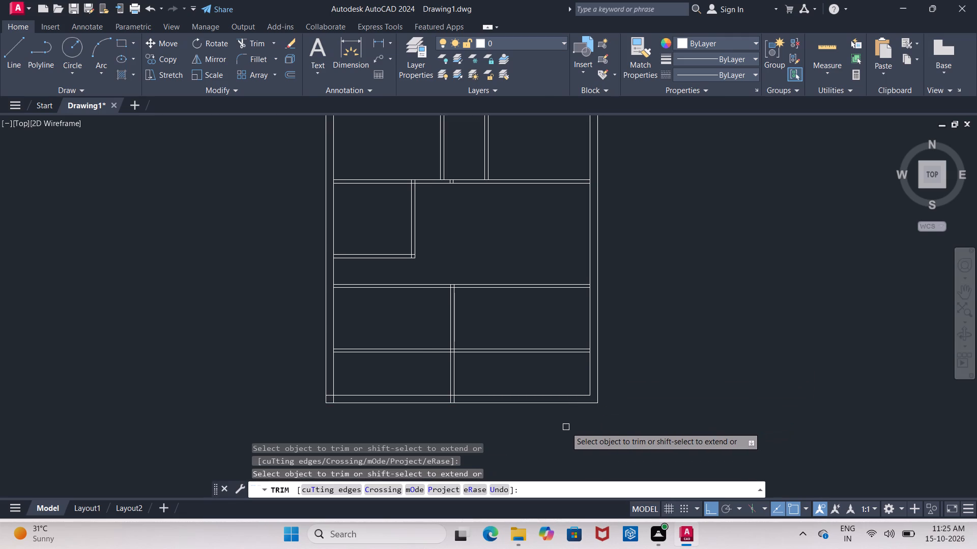
key(Escape)
Extend the inner lines of the bottom and right exterior walls to the outer lines at the plan's bottom-right corner.
key(e)
key(x)
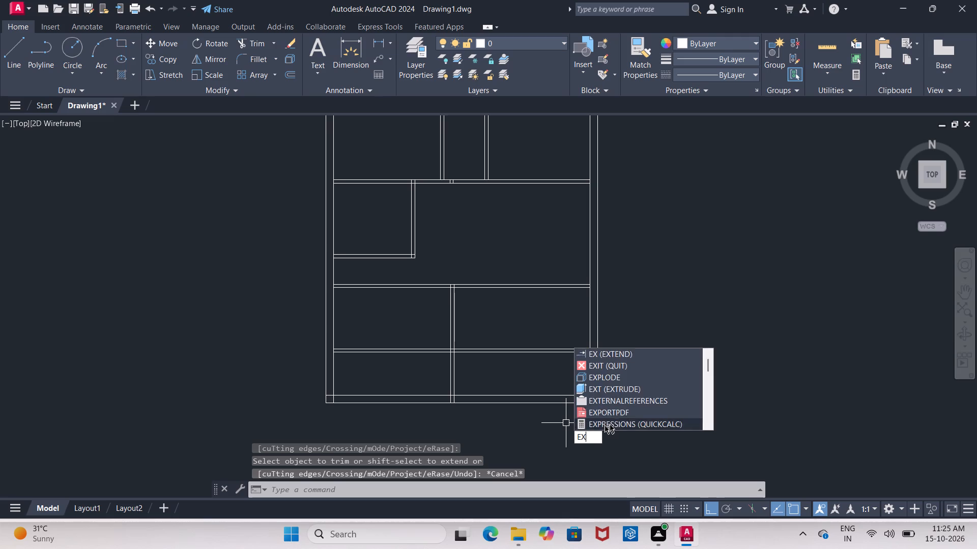
click(648, 352)
scroll(576, 425, up, 2)
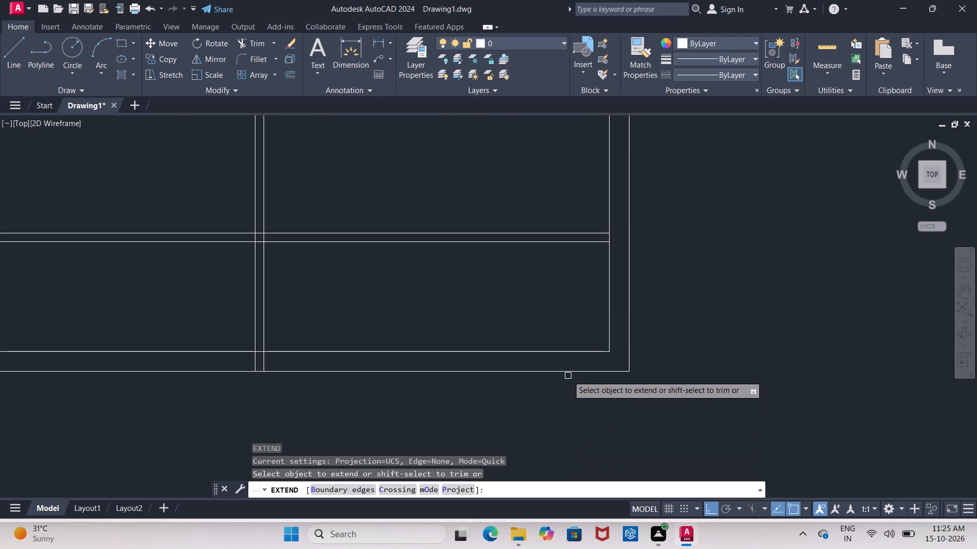
click(570, 353)
click(608, 335)
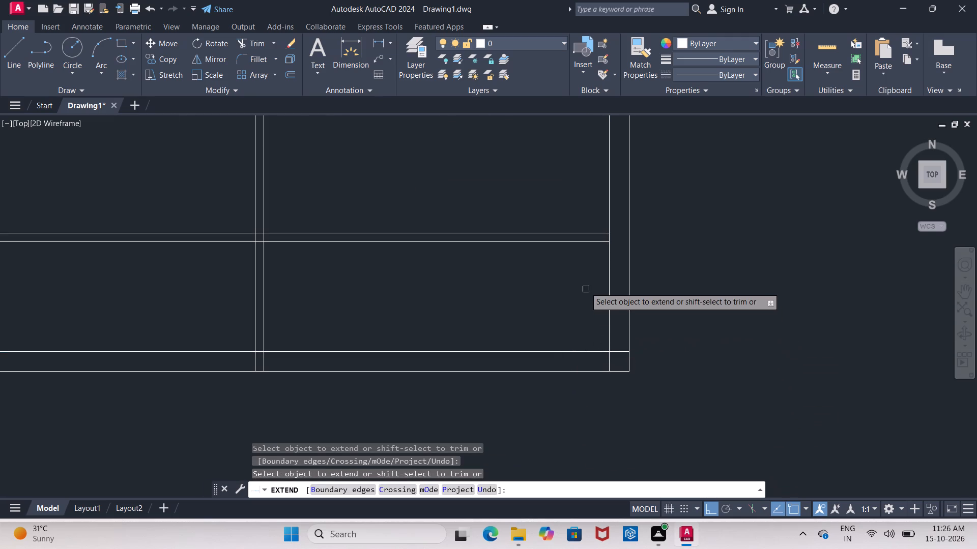
Extend both lines of the third and second horizontal partition walls to the right exterior wall's outer line.
click(579, 244)
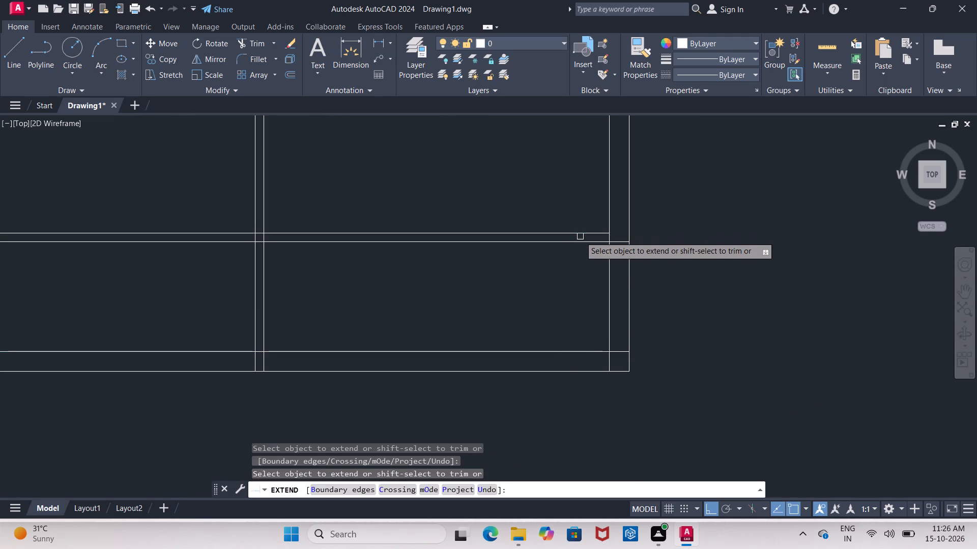
click(580, 236)
click(581, 233)
click(581, 233)
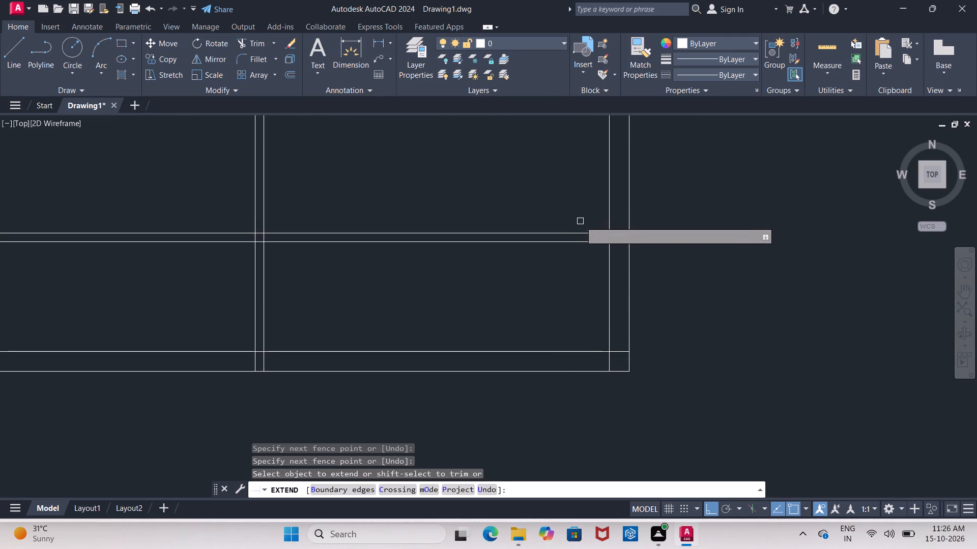
click(584, 233)
middle_drag(584, 206, 602, 369)
scroll(602, 369, down, 2)
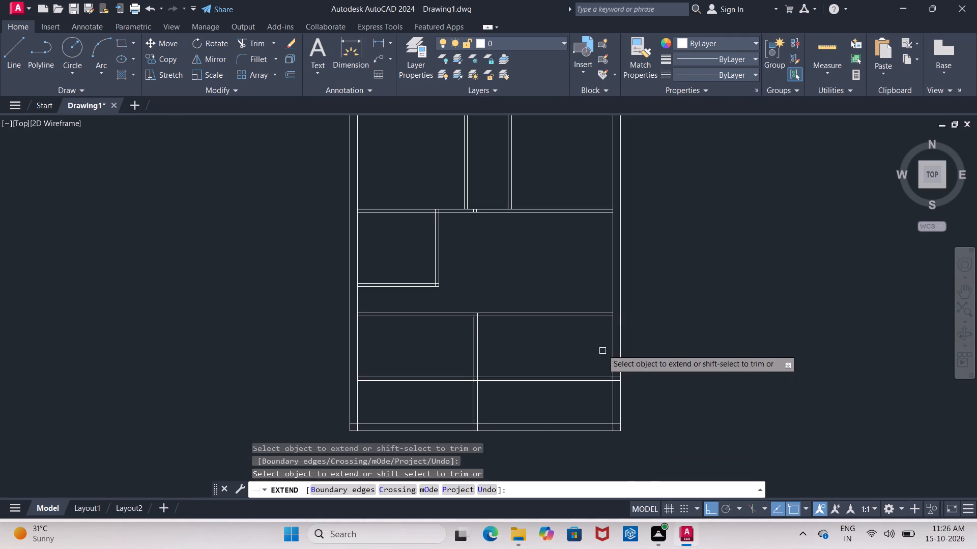
scroll(599, 327, up, 2)
click(593, 293)
click(601, 305)
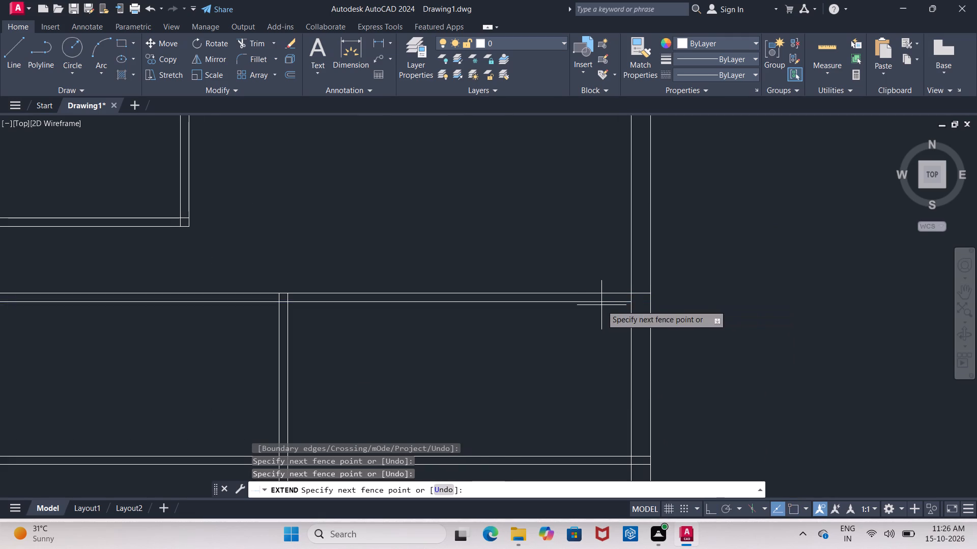
click(595, 300)
Extend both lines of the first horizontal partition wall to the right exterior wall's outer line.
middle_drag(585, 247, 608, 500)
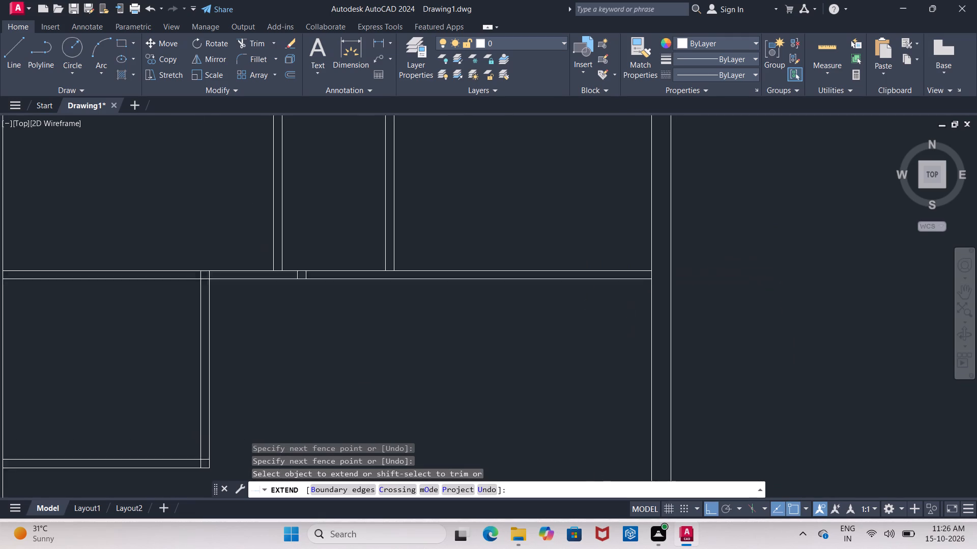
middle_drag(608, 500, 608, 502)
click(604, 283)
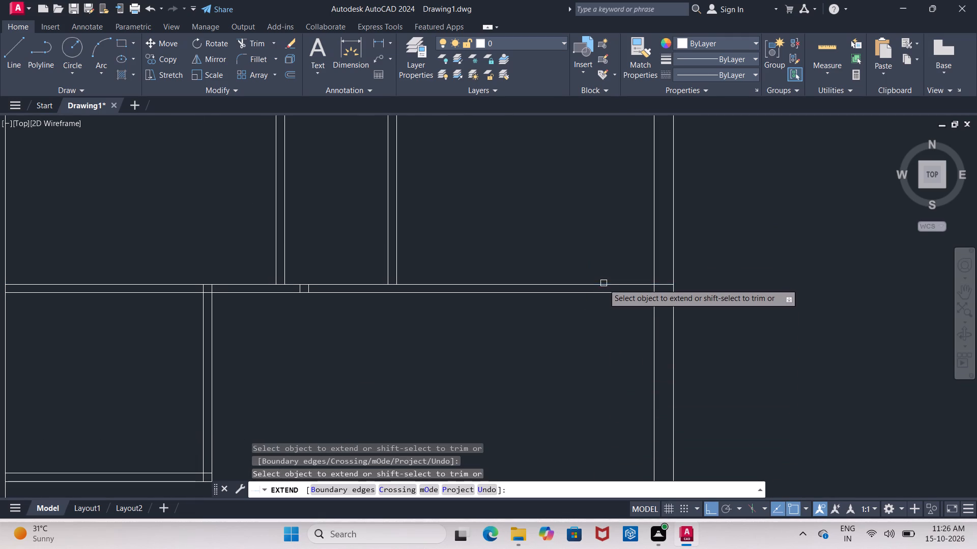
click(608, 293)
Extend both lines of the two upper vertical partition walls up to the top exterior wall's outer line.
middle_drag(613, 358, 622, 273)
scroll(622, 273, down, 3)
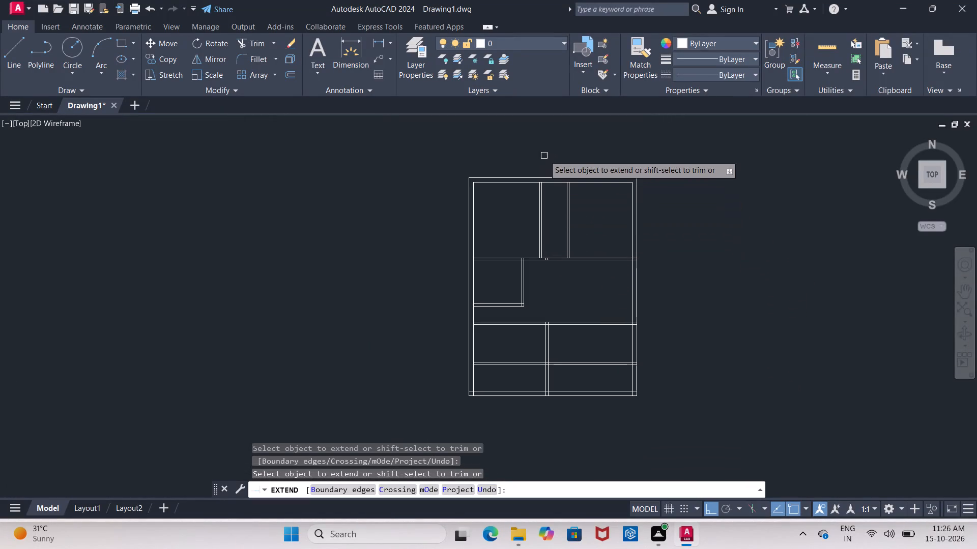
middle_drag(544, 156, 545, 200)
scroll(575, 262, up, 2)
scroll(576, 212, up, 1)
middle_drag(576, 215, 577, 280)
click(547, 244)
click(537, 254)
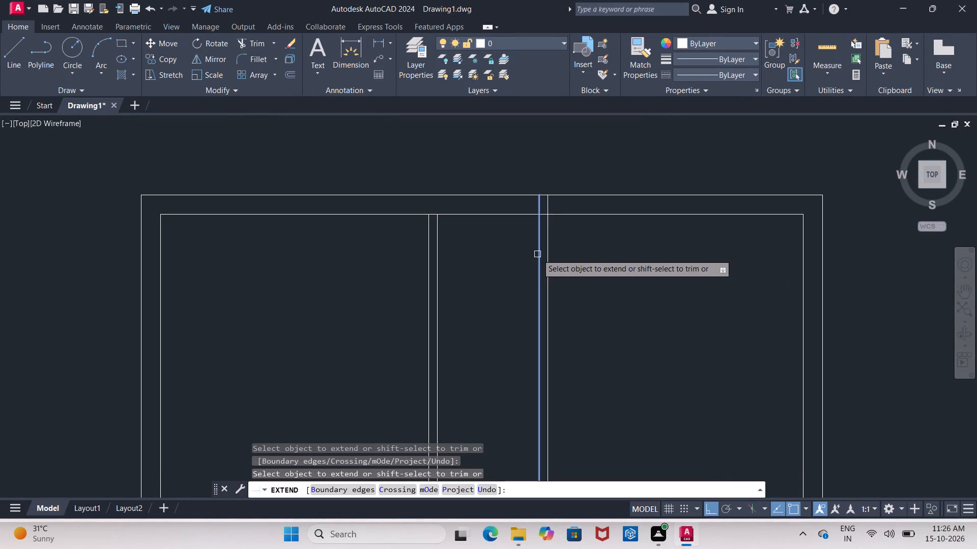
drag(439, 251, 439, 244)
drag(429, 269, 429, 259)
Extend the exterior walls' inner lines to the outer lines at the plan's top-left and top-right corners.
click(280, 214)
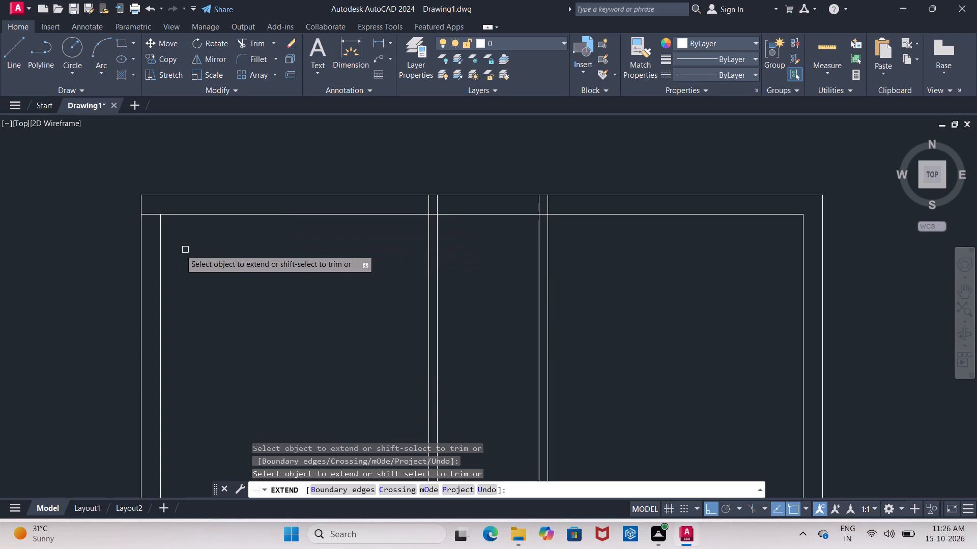
click(160, 272)
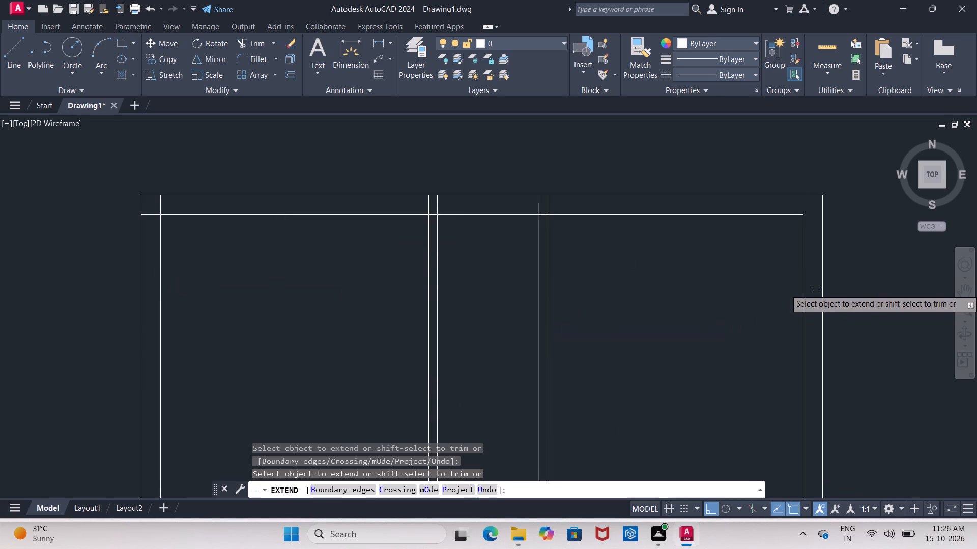
click(816, 289)
click(794, 299)
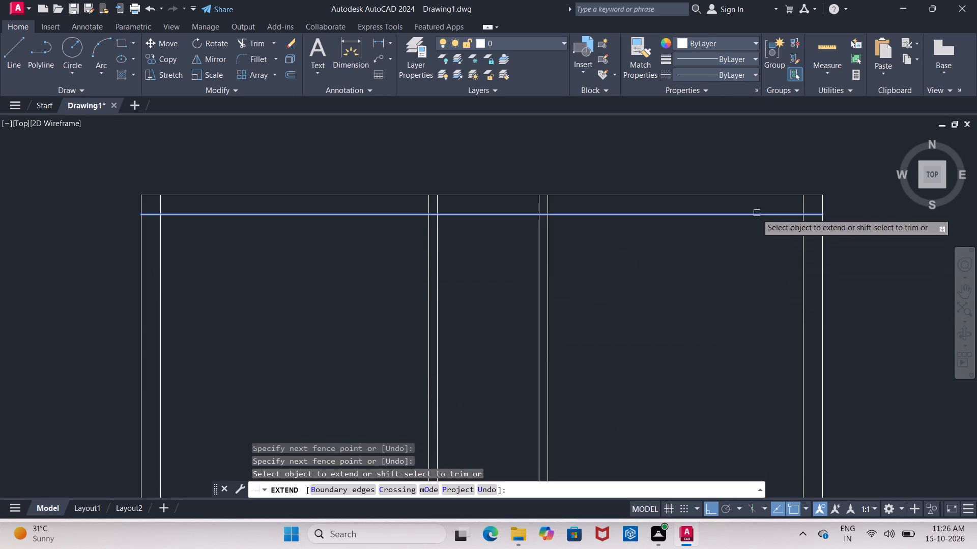
click(757, 213)
Extend the first horizontal partition and the small left room's lower partition to the left exterior wall's outer line.
scroll(739, 299, down, 3)
middle_drag(739, 299, 739, 189)
scroll(615, 254, up, 3)
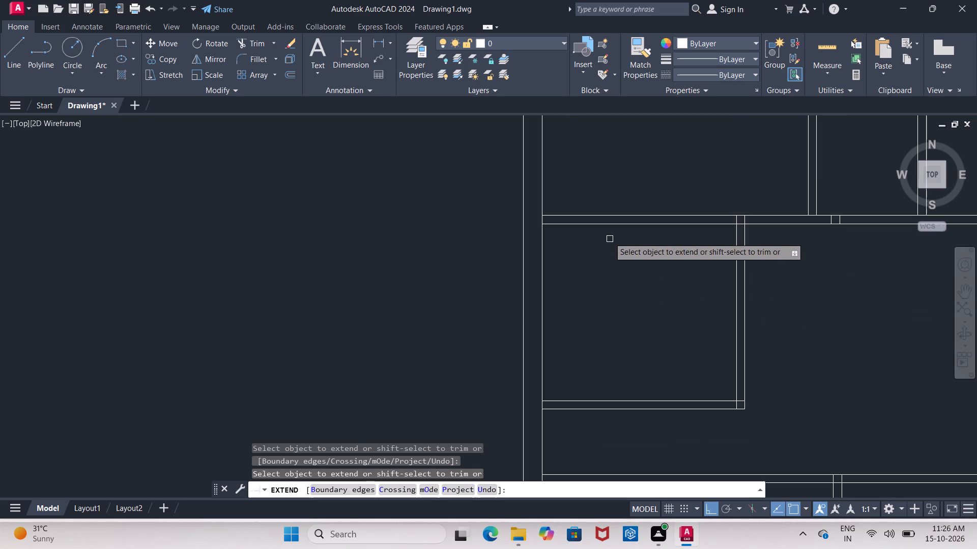
click(600, 216)
click(598, 226)
middle_drag(638, 309, 595, 254)
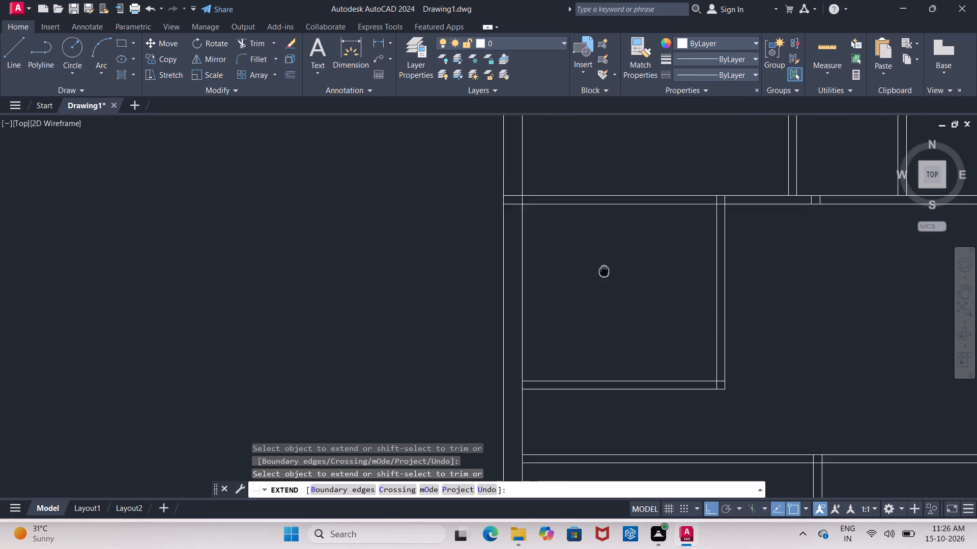
middle_drag(595, 254, 582, 212)
click(585, 303)
click(580, 314)
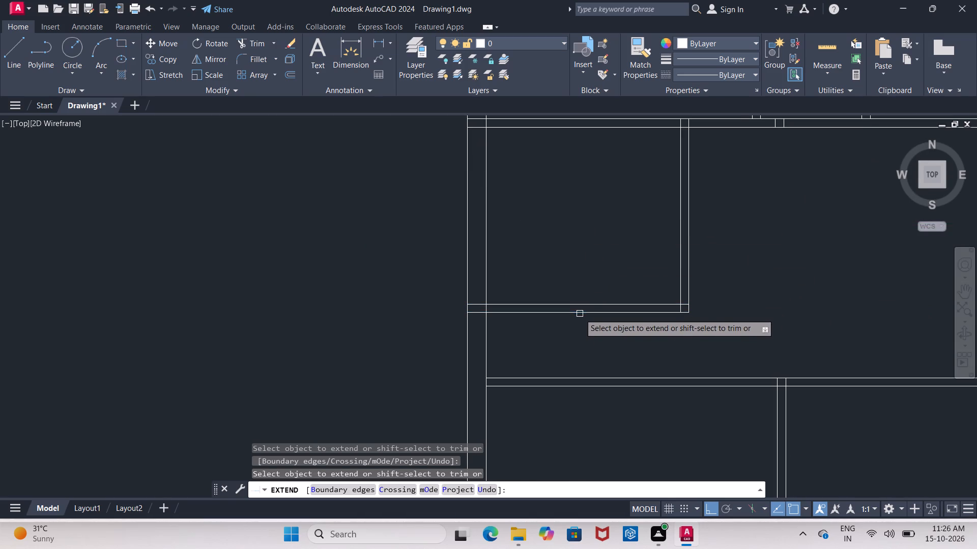
middle_drag(635, 355, 585, 278)
scroll(585, 278, down, 2)
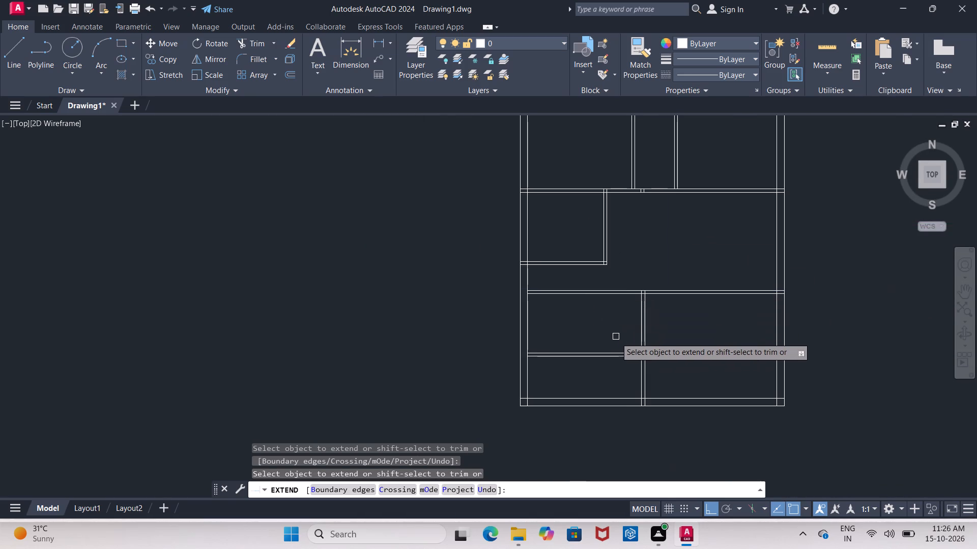
middle_drag(601, 335, 554, 349)
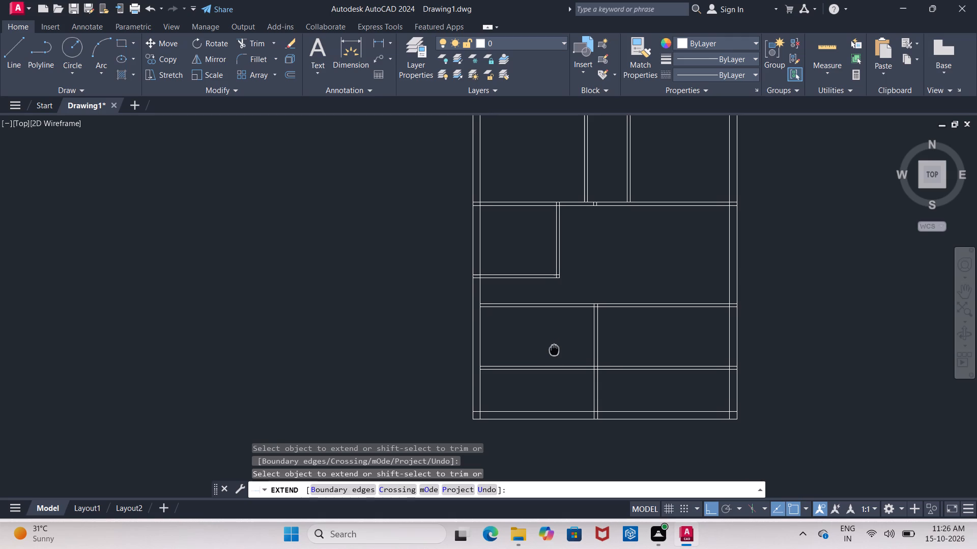
middle_drag(554, 349, 551, 340)
key(Escape)
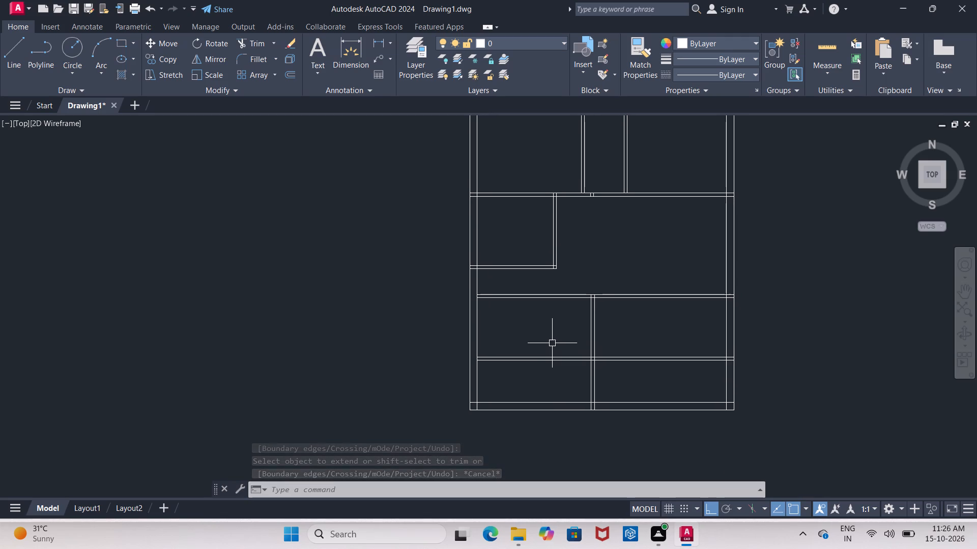
Trim away both lines of the third horizontal partition wall on the left side of the lower vertical partition.
text(TR)
click(607, 364)
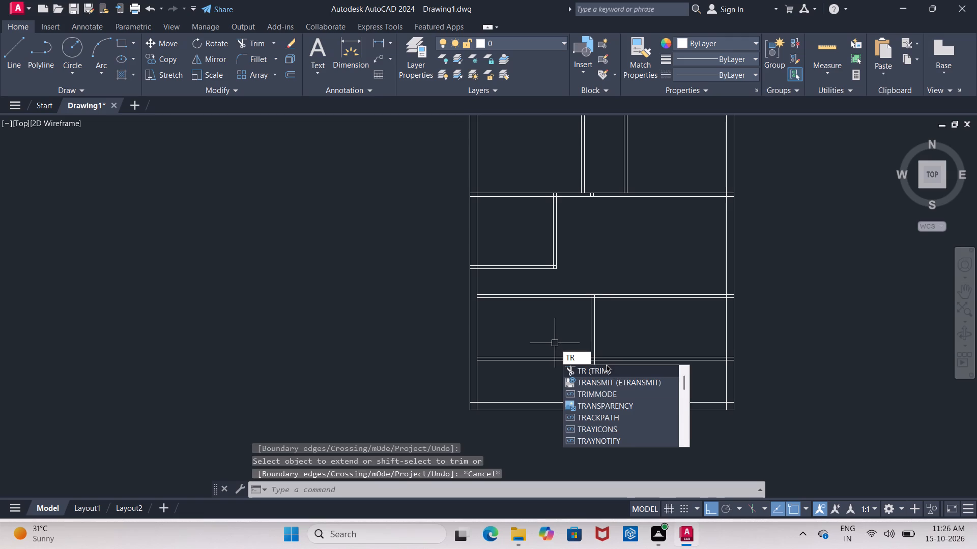
click(601, 374)
drag(564, 332, 553, 374)
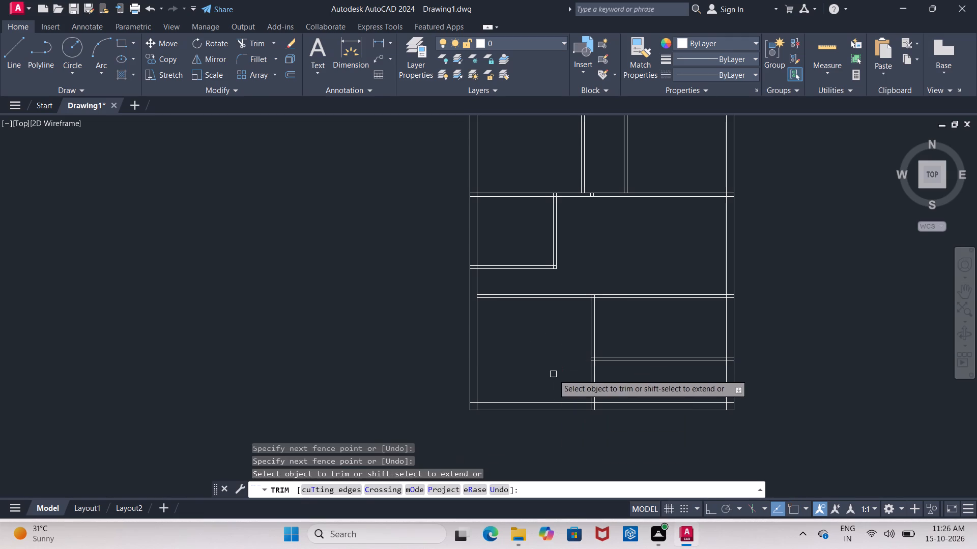
middle_drag(580, 365, 532, 346)
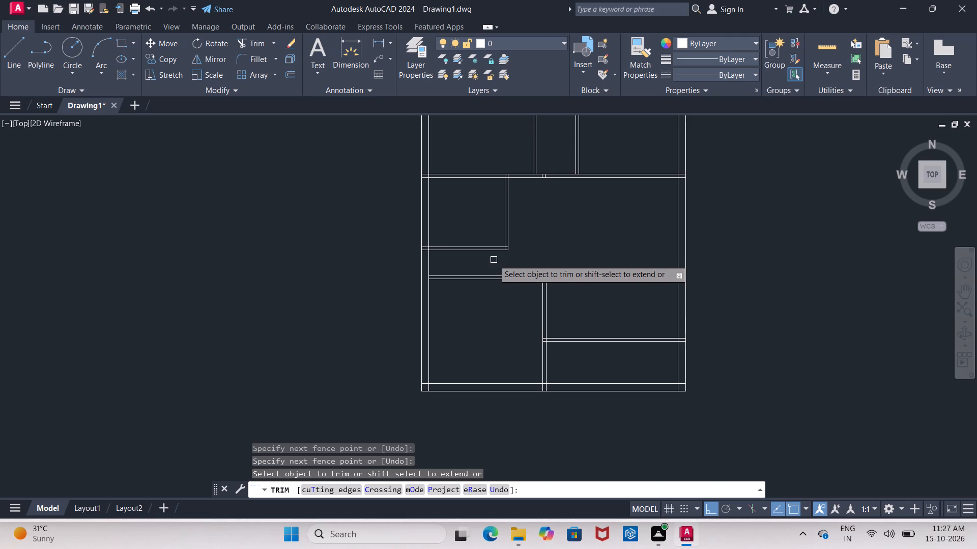
scroll(534, 255, up, 3)
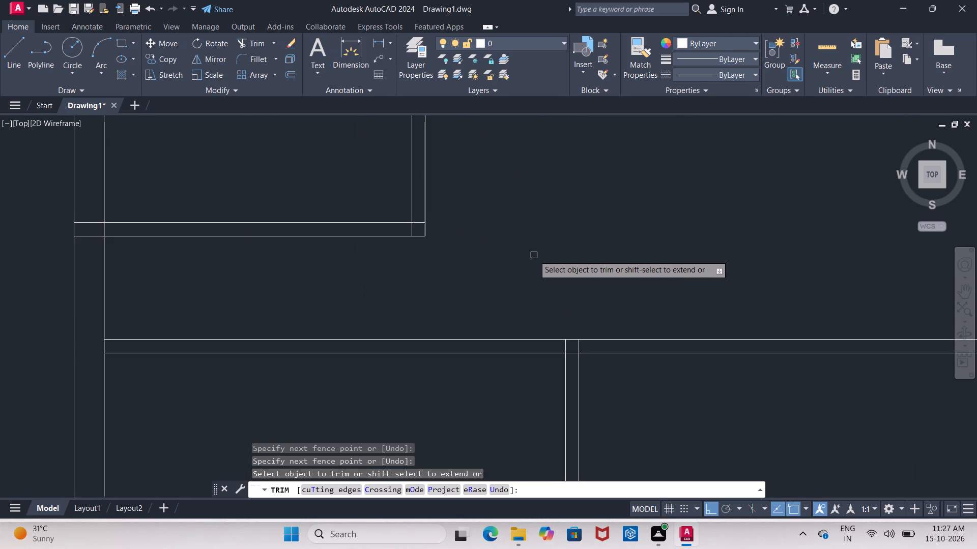
middle_drag(534, 255, 530, 267)
scroll(531, 266, down, 1)
key(Escape)
Extend both lines of the small left room's lower partition across to the right exterior wall's inner line.
text(EX)
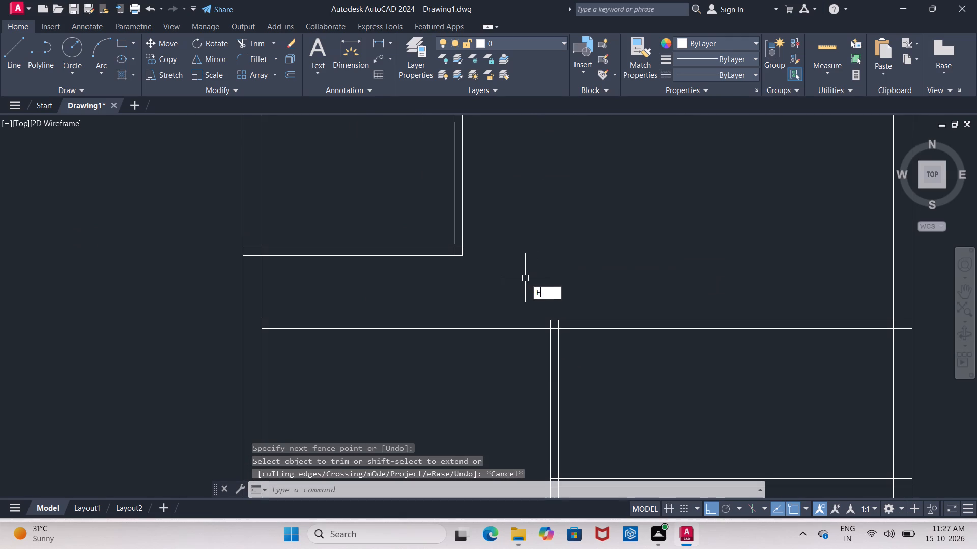
click(583, 304)
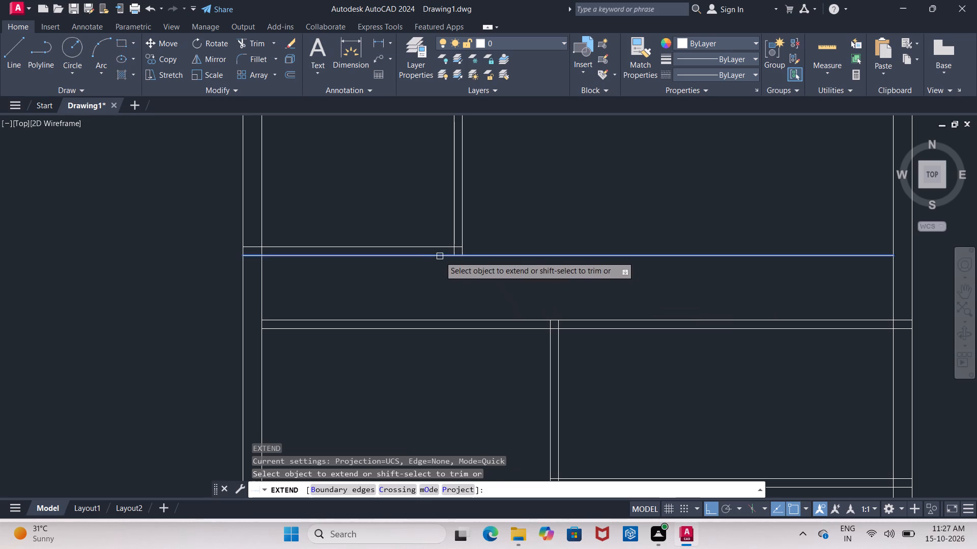
click(440, 256)
click(438, 248)
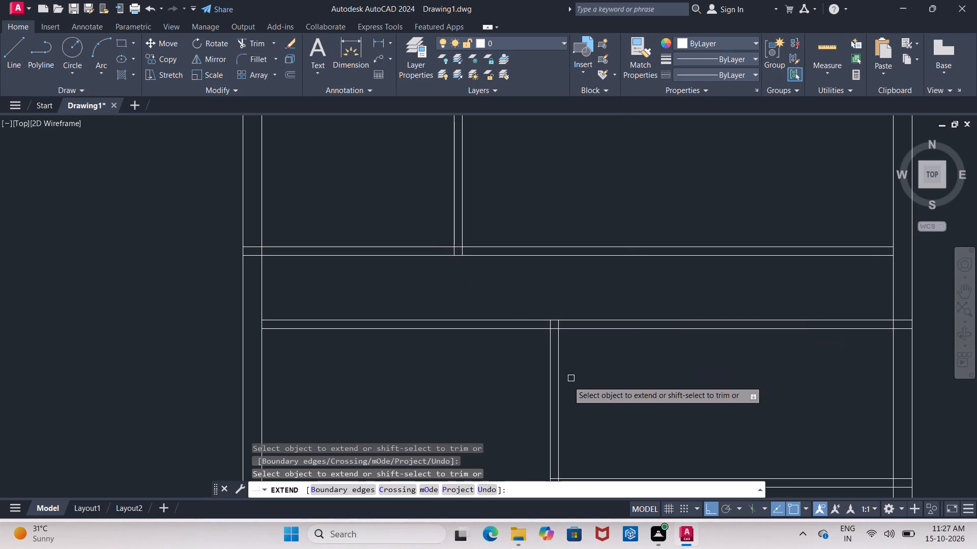
Extend both lines of the lower vertical partition up to the upper line of the small left room's lower partition.
click(561, 387)
click(545, 382)
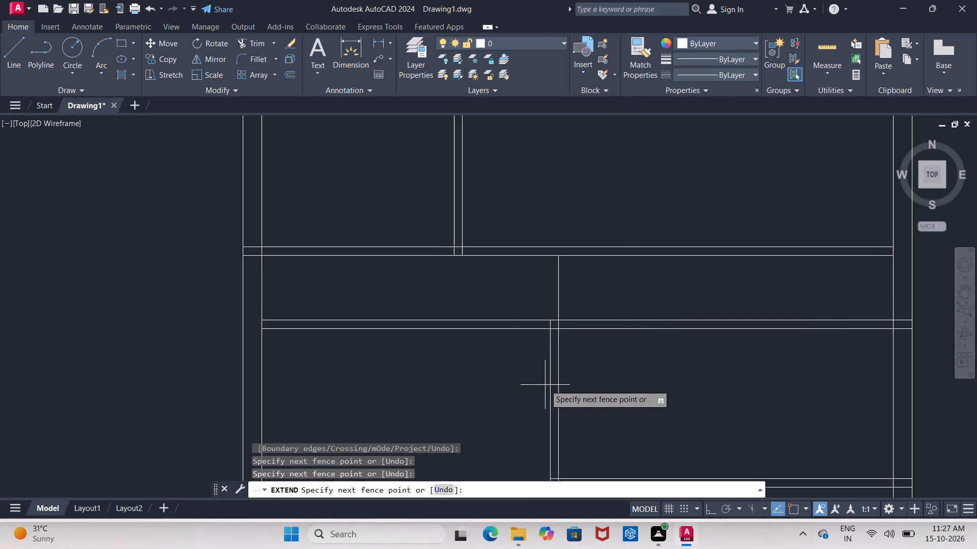
click(549, 385)
click(549, 384)
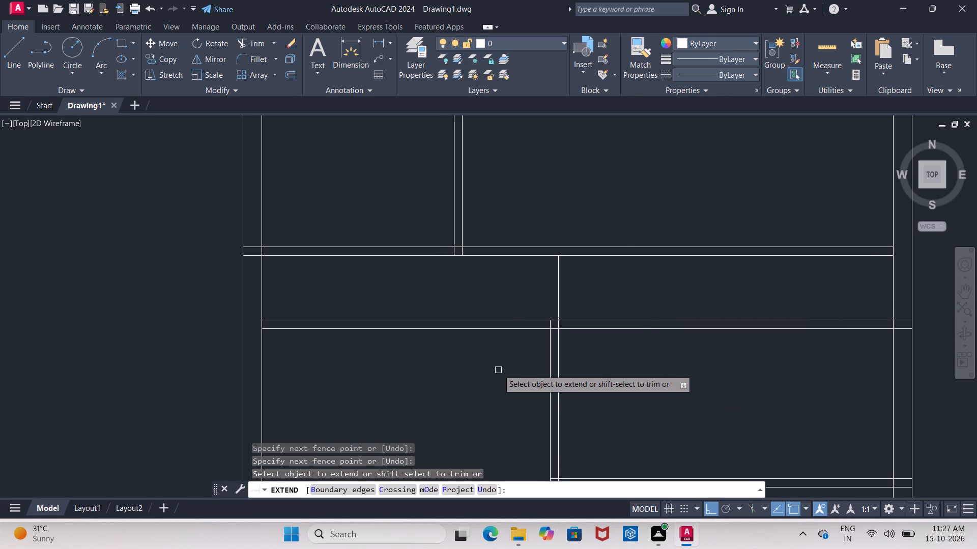
click(548, 361)
click(548, 316)
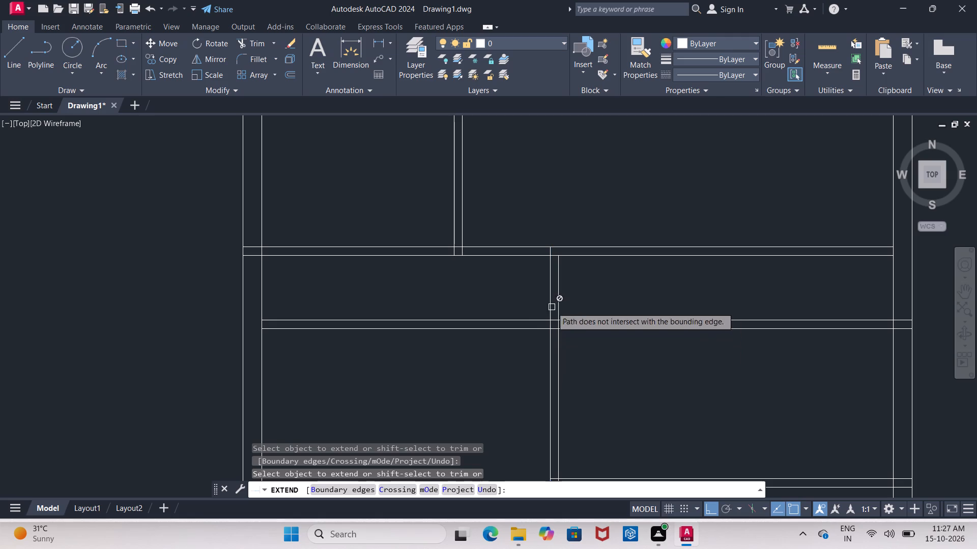
click(558, 301)
key(Escape)
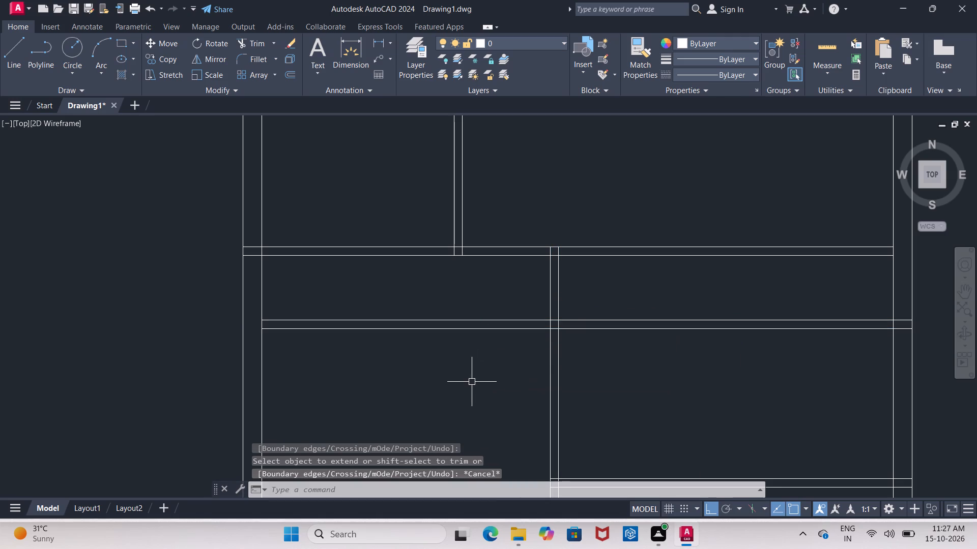
Trim away the horizontal partition just below the small left room's lower partition, on the left side of the lower vertical partition.
text(TR)
click(496, 408)
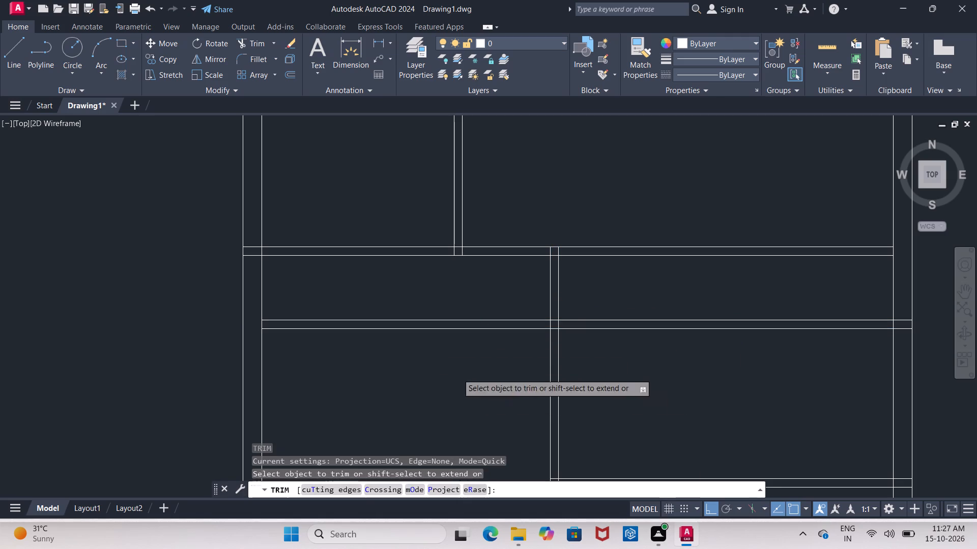
drag(379, 276, 428, 364)
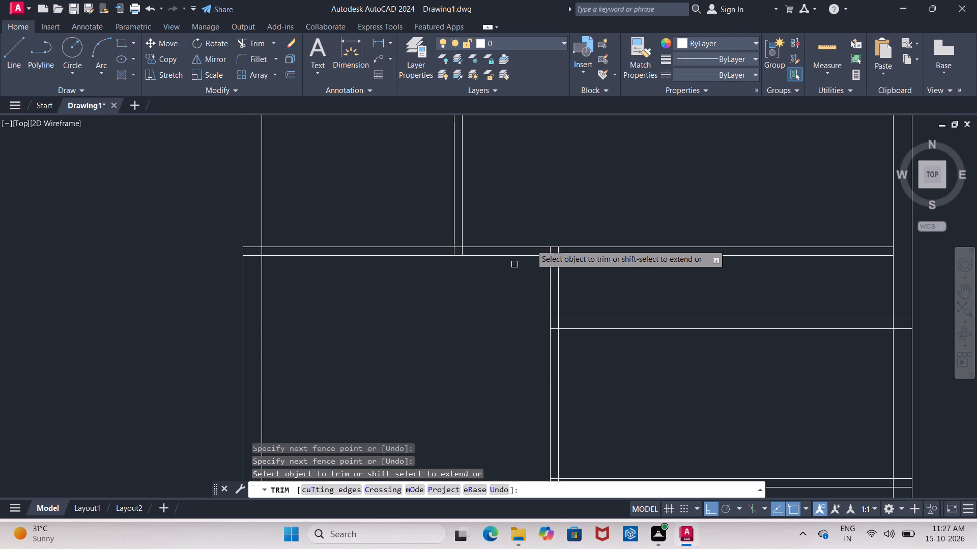
Trim the small left room's lower partition from the room's corner to the right exterior wall, leaving the lower vertical partition's end capped.
drag(593, 206, 599, 284)
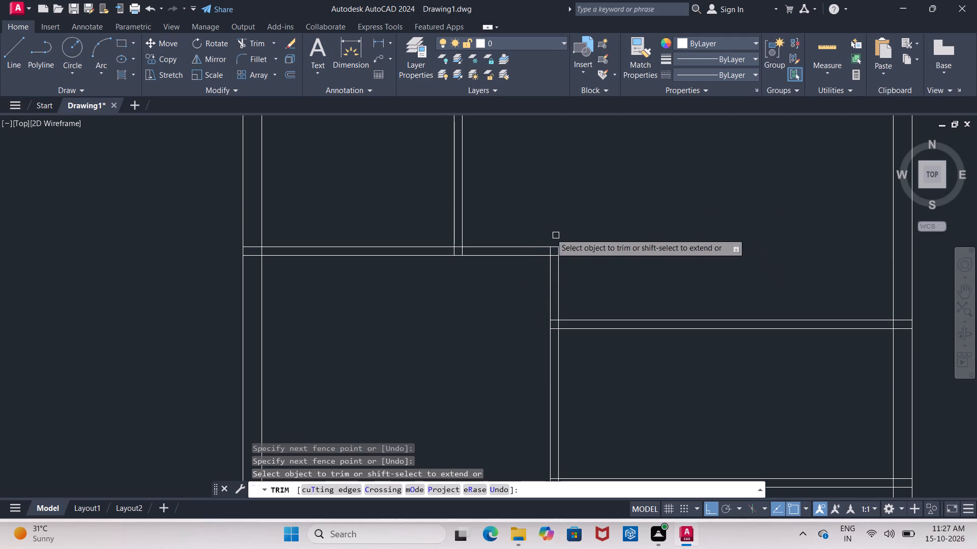
drag(510, 219, 512, 316)
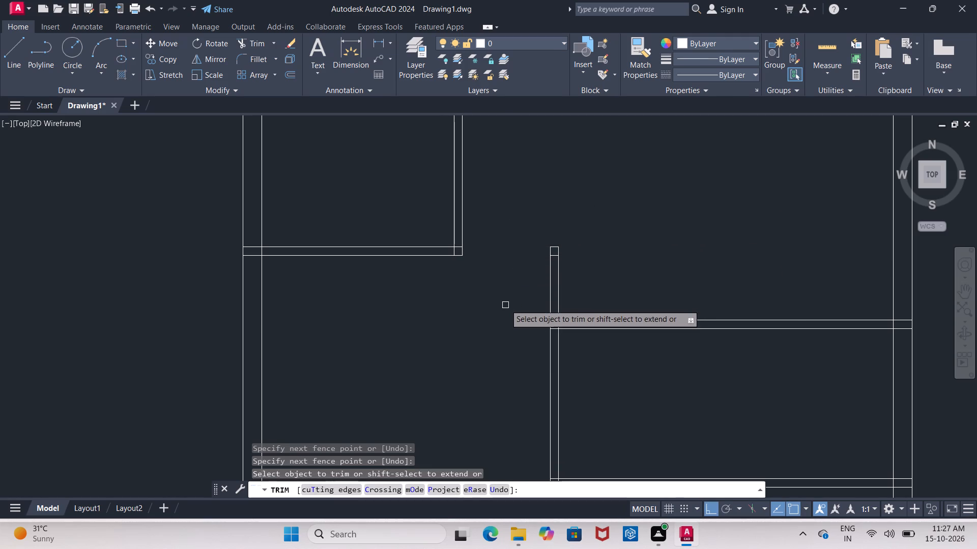
Offset the right exterior wall's inner line 3' into the plan.
middle_drag(608, 302, 551, 285)
scroll(551, 285, down, 2)
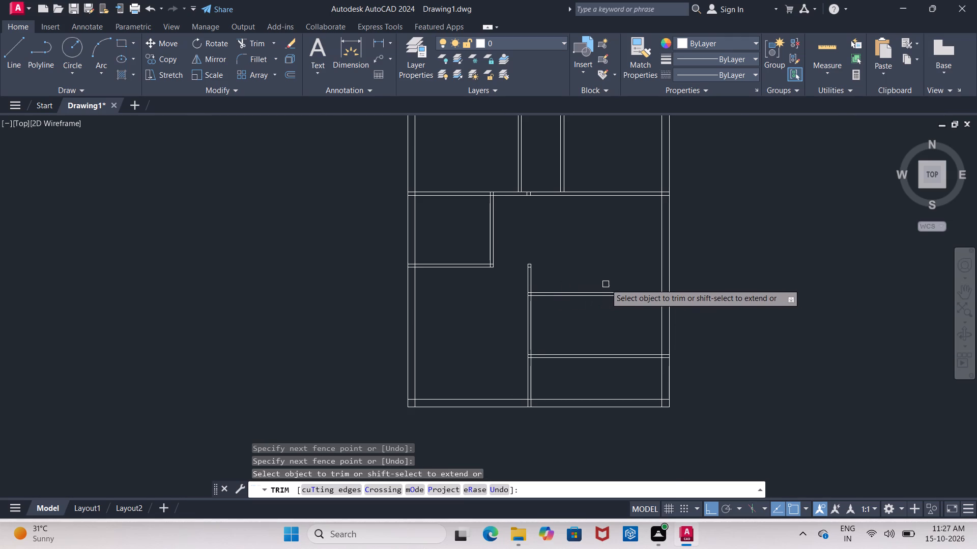
middle_drag(615, 281, 584, 240)
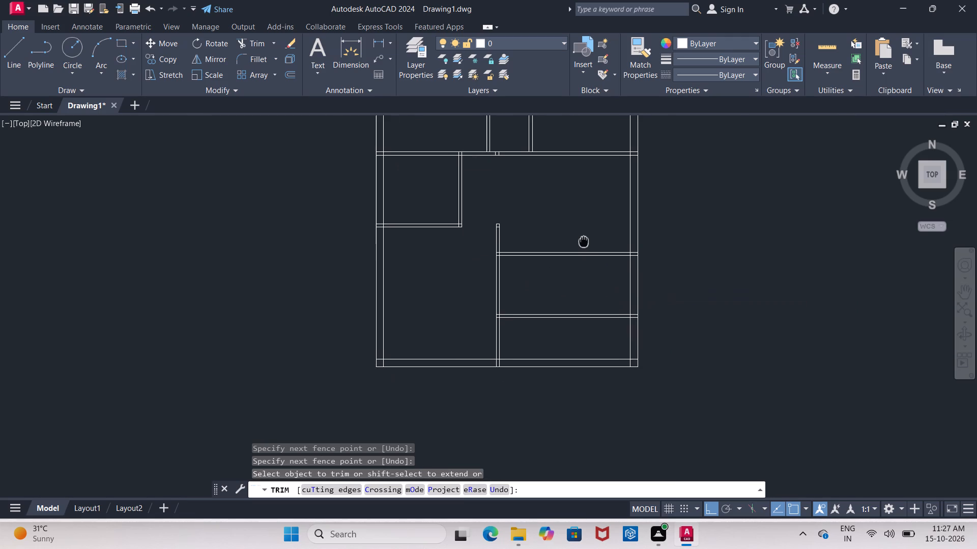
middle_drag(584, 240, 577, 232)
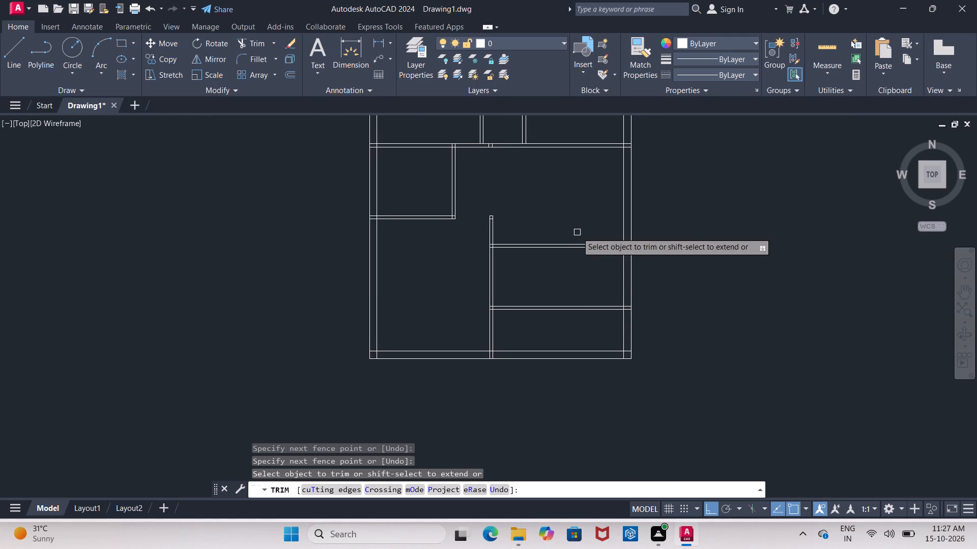
scroll(586, 284, up, 1)
middle_drag(586, 286, 585, 274)
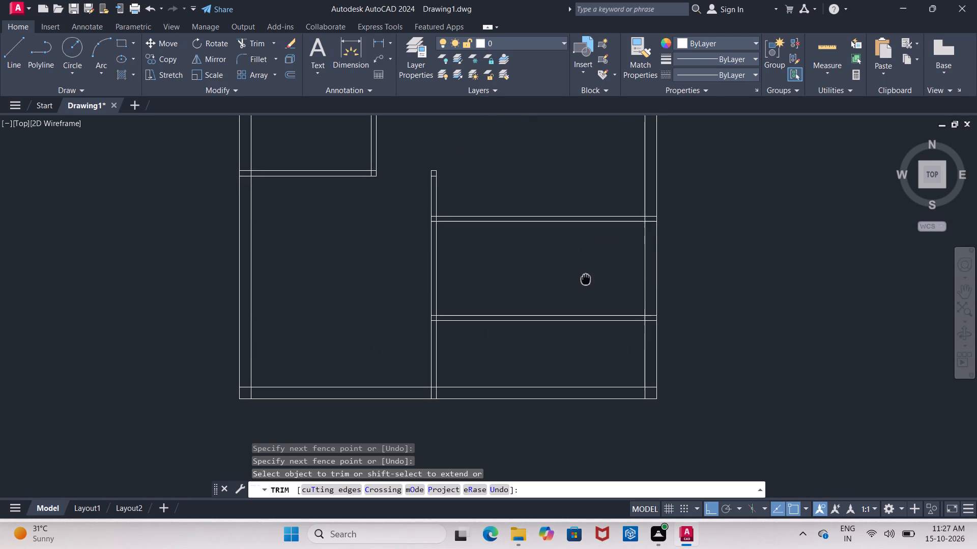
middle_drag(585, 274, 507, 324)
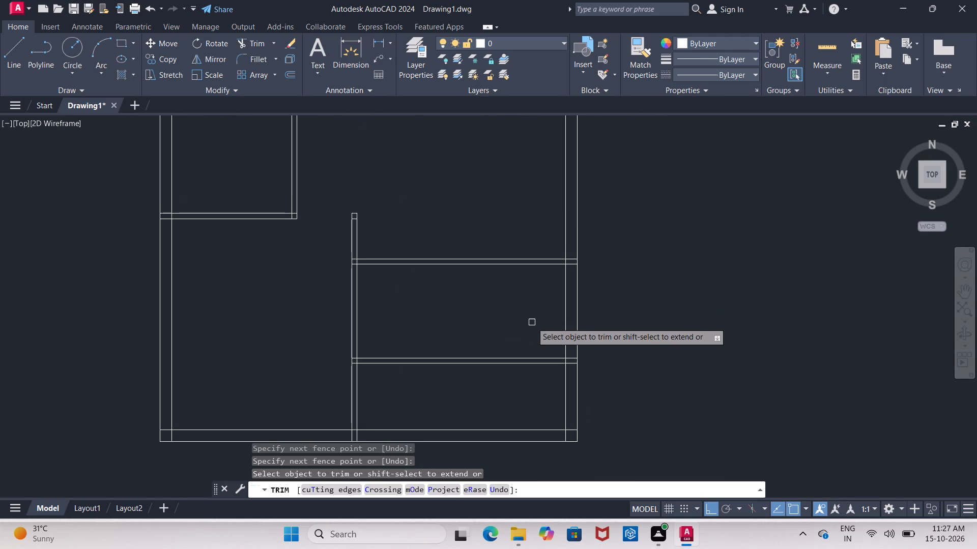
scroll(534, 323, up, 1)
middle_drag(534, 323, 494, 317)
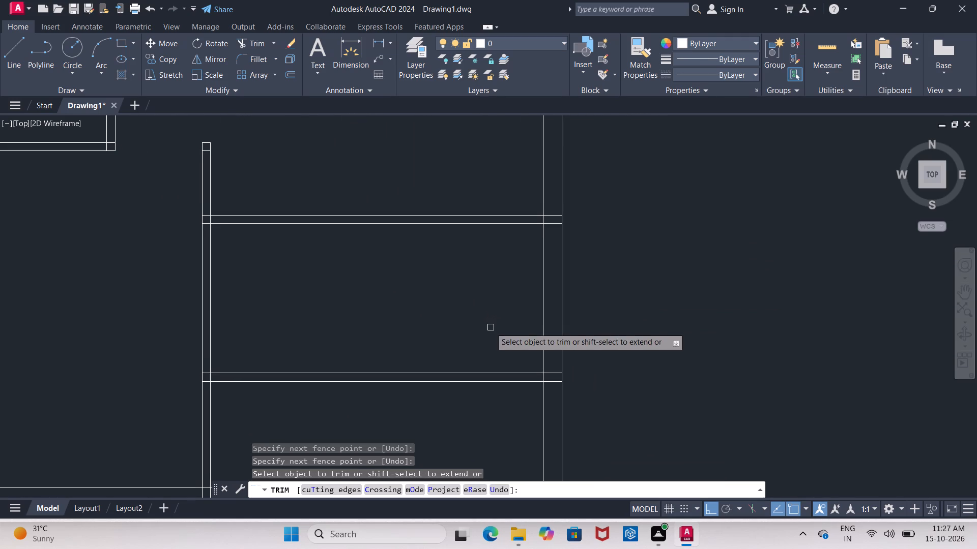
key(Escape)
key(o)
key(Return)
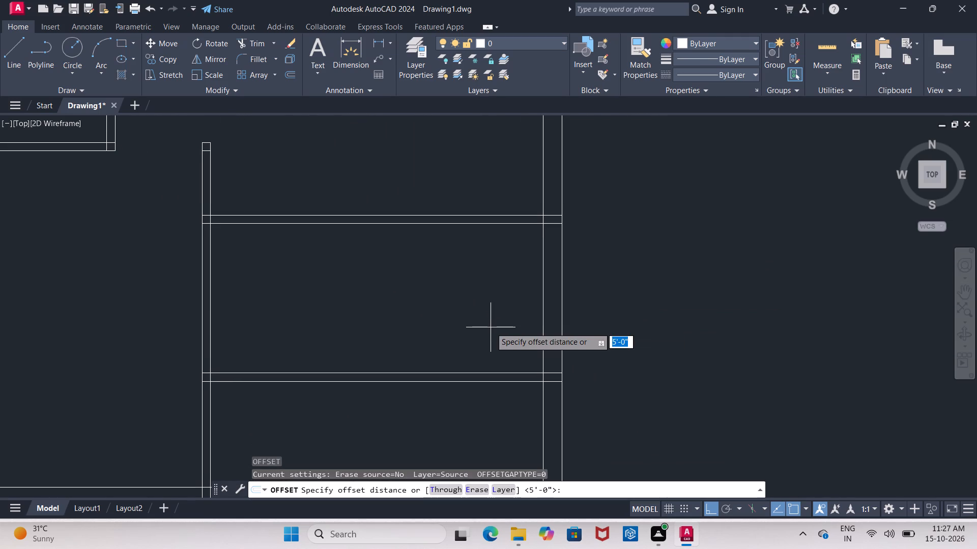
key(3)
key(apostrophe)
key(Return)
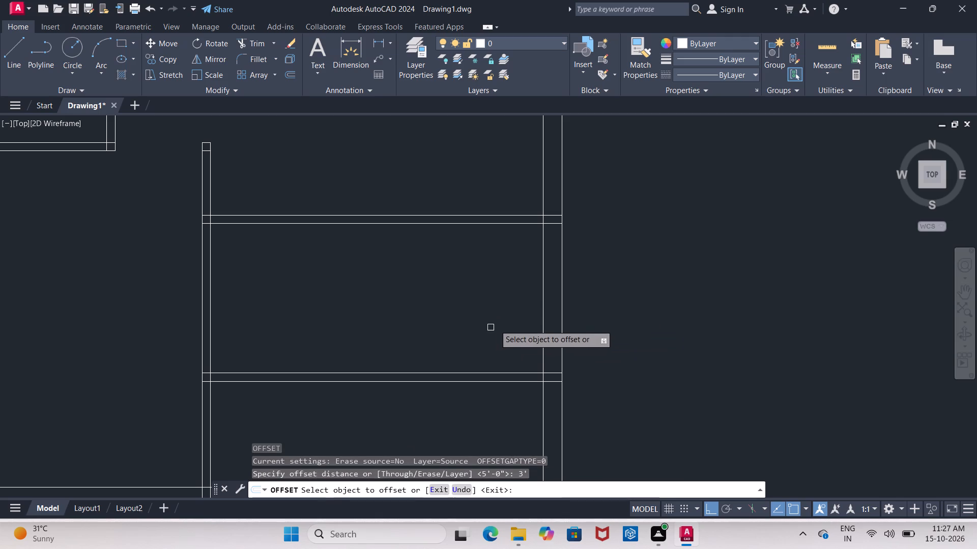
click(542, 314)
click(458, 312)
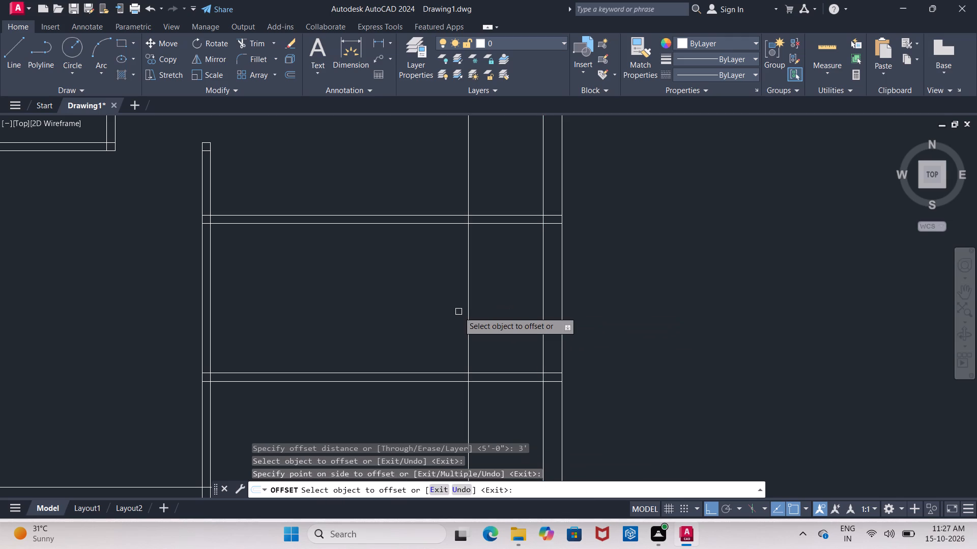
key(Return)
Offset the new vertical line 10" successively toward the lower vertical partition to make nine more evenly spaced lines.
key(Return)
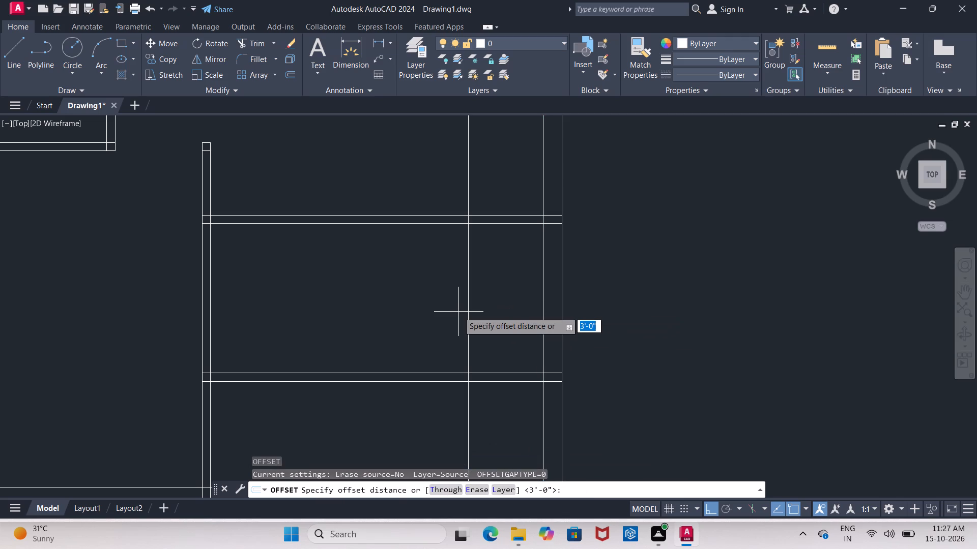
text(10)
key(shift+quotedbl)
key(Return)
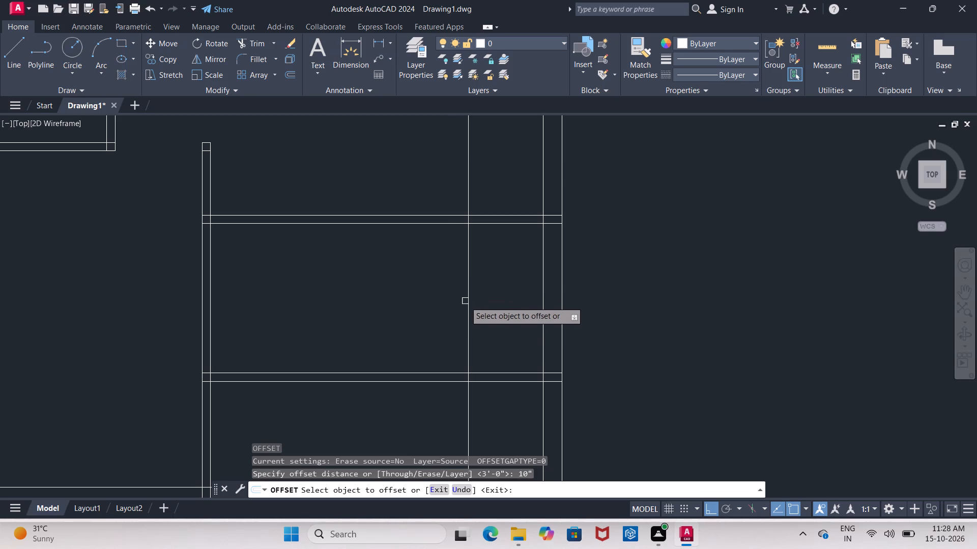
click(467, 305)
click(419, 302)
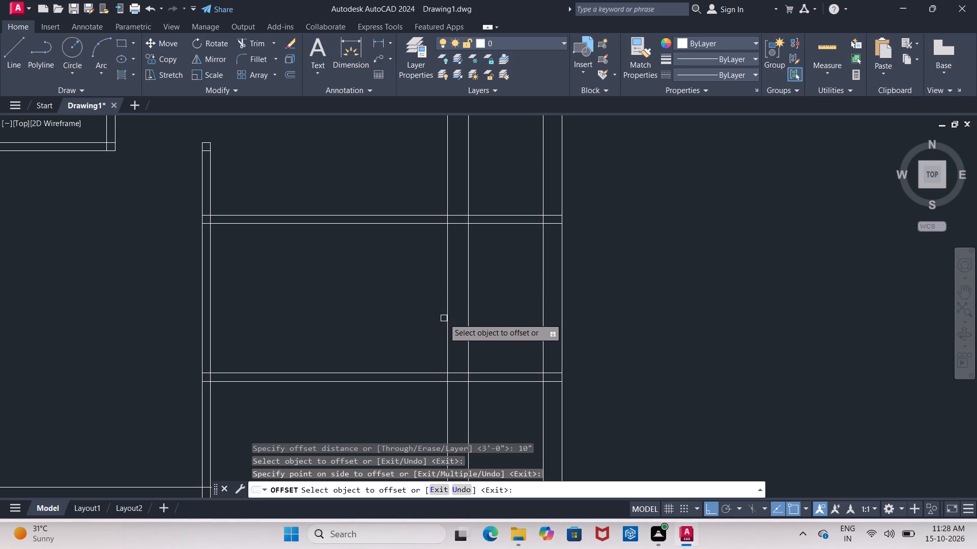
click(447, 313)
click(414, 312)
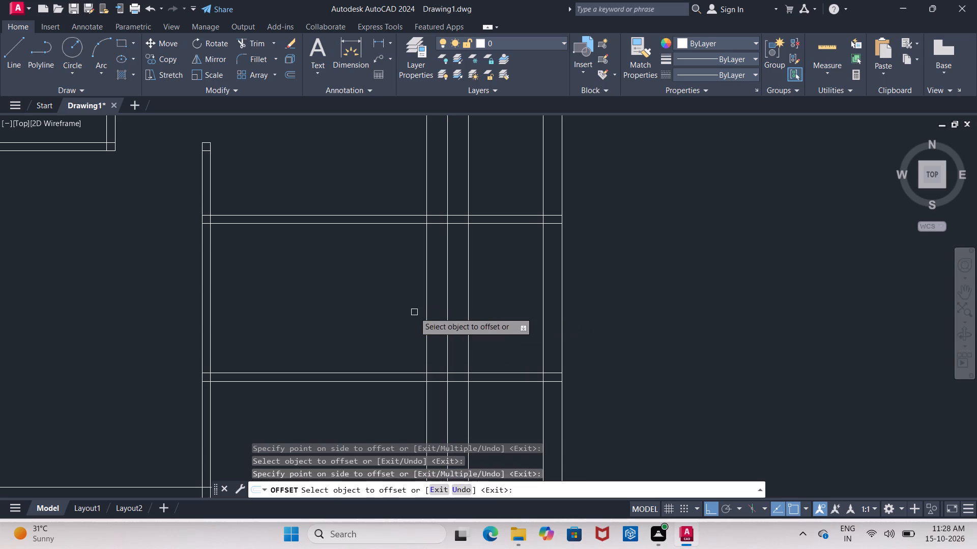
click(423, 320)
click(410, 318)
click(406, 323)
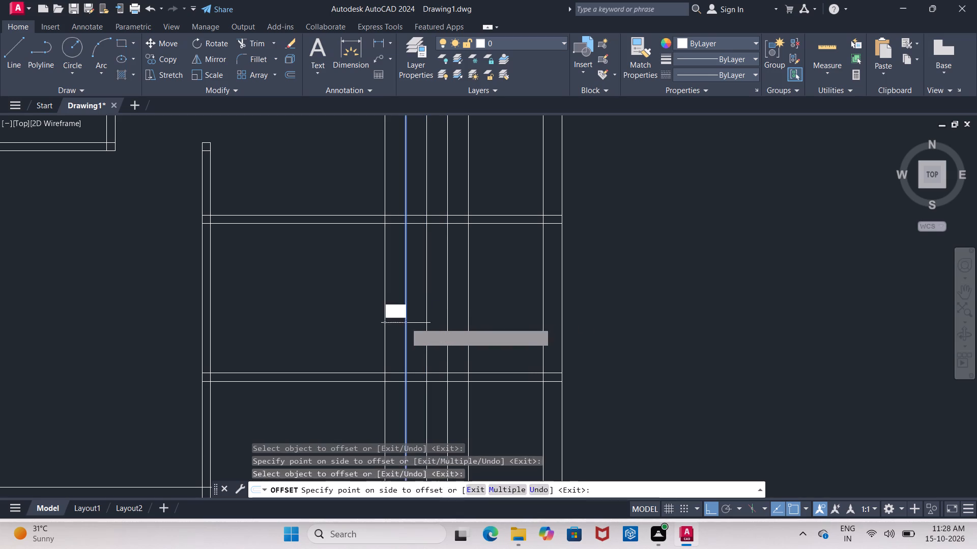
click(384, 322)
click(384, 322)
click(383, 322)
click(350, 322)
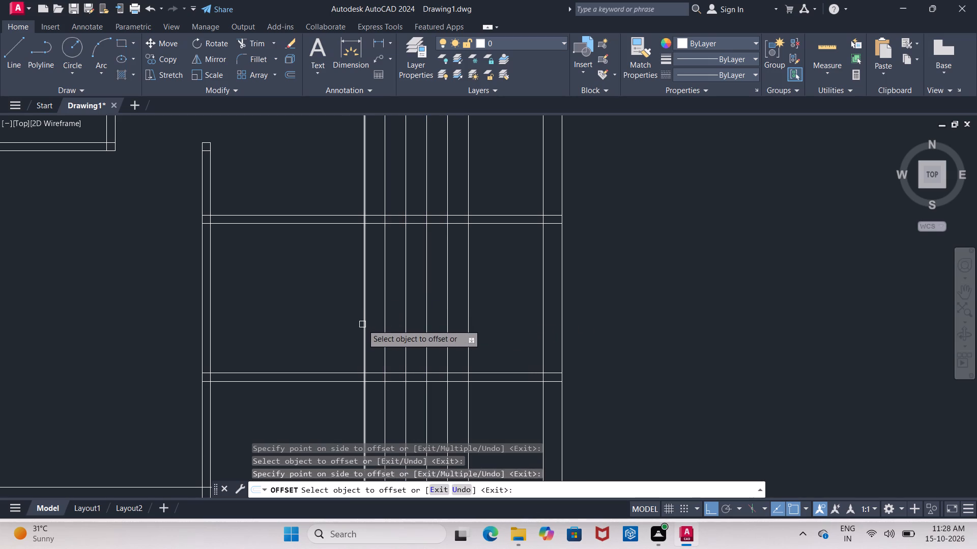
click(362, 324)
click(326, 318)
click(340, 322)
click(299, 305)
click(325, 319)
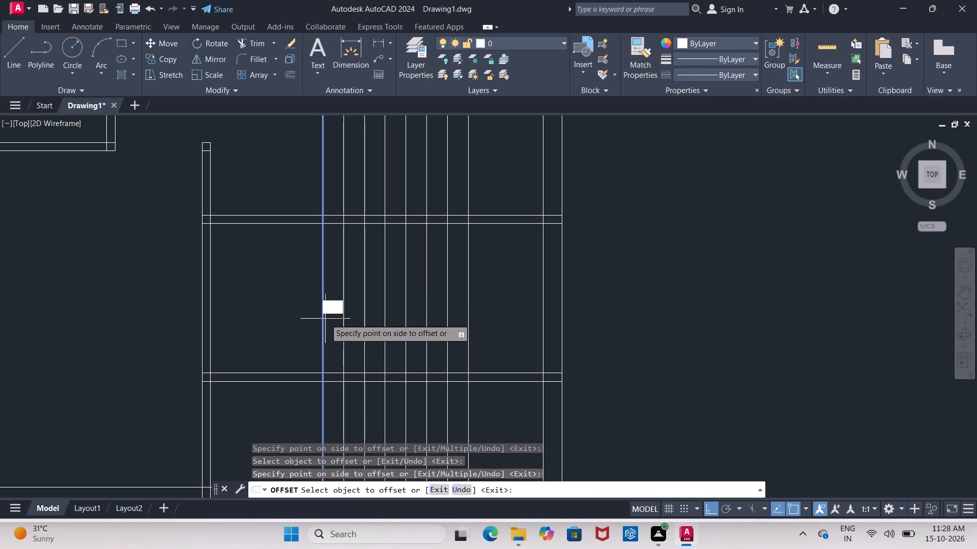
click(309, 315)
click(303, 315)
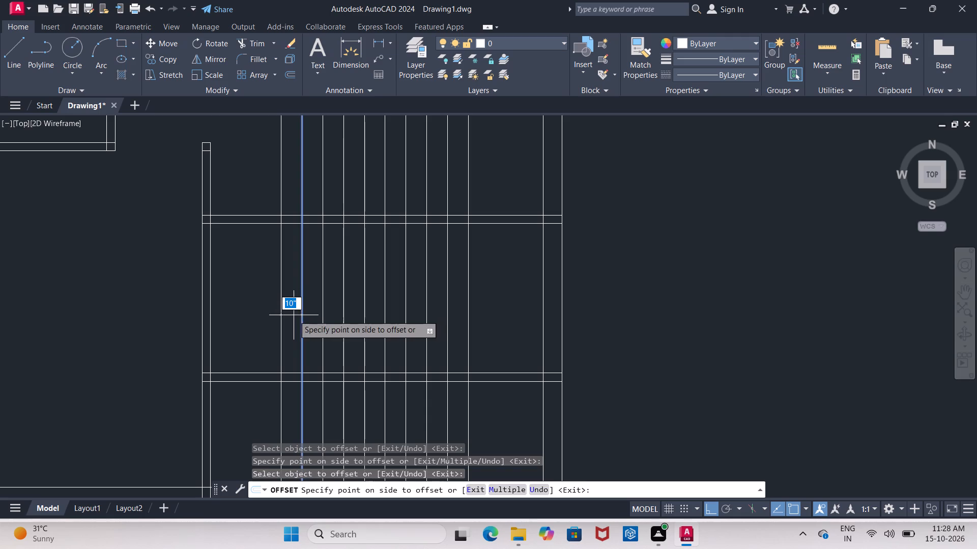
click(293, 315)
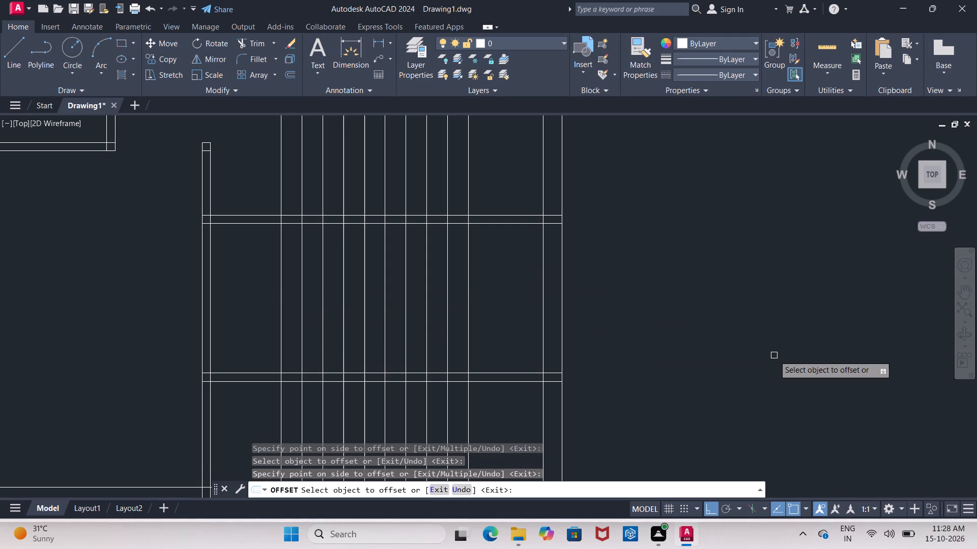
key(Escape)
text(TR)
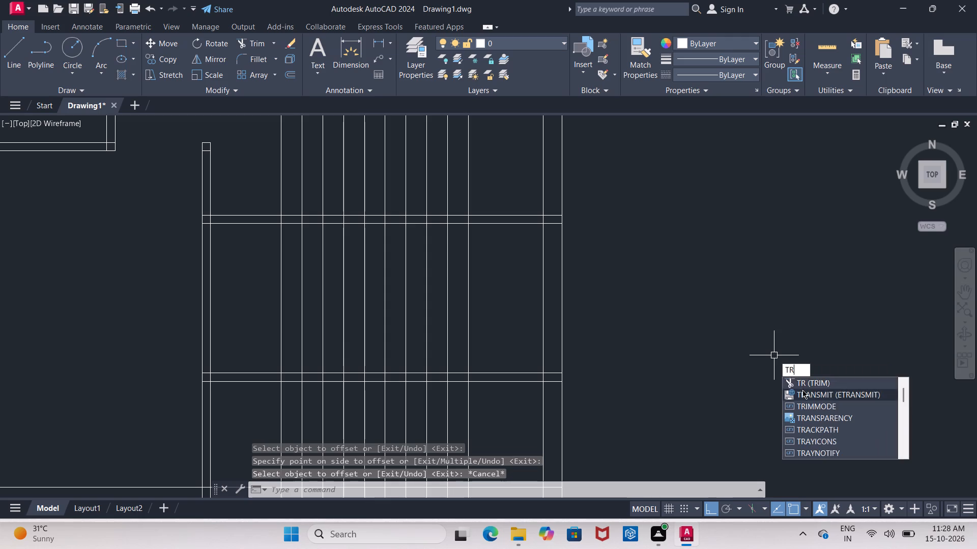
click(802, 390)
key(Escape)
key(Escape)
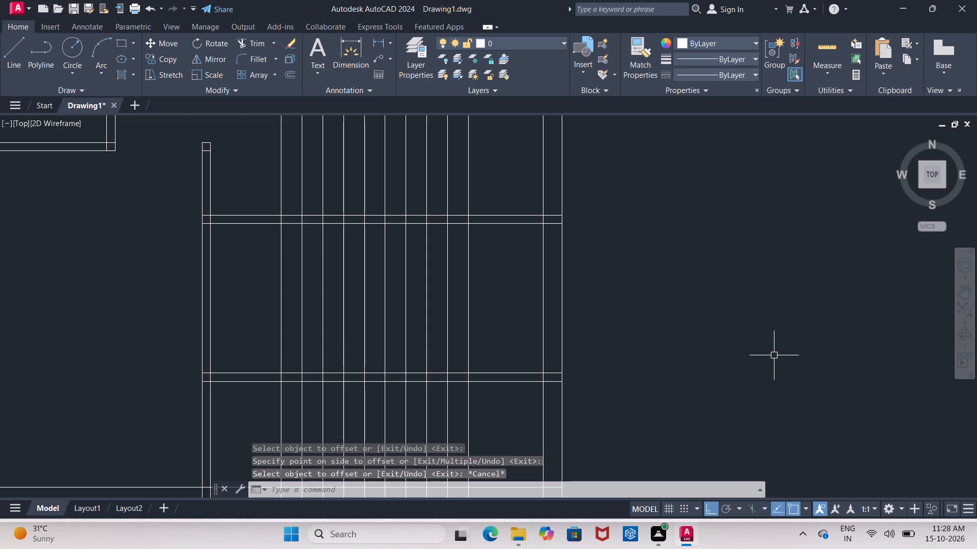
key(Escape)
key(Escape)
Trim the ten evenly spaced vertical lines above the upper partition of the right middle room.
text(TR)
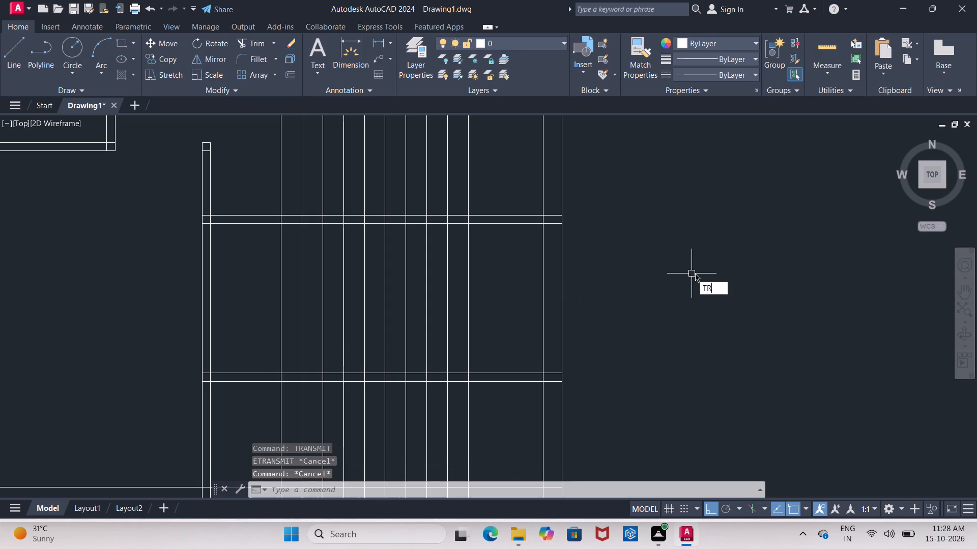
click(714, 302)
middle_drag(688, 279, 697, 358)
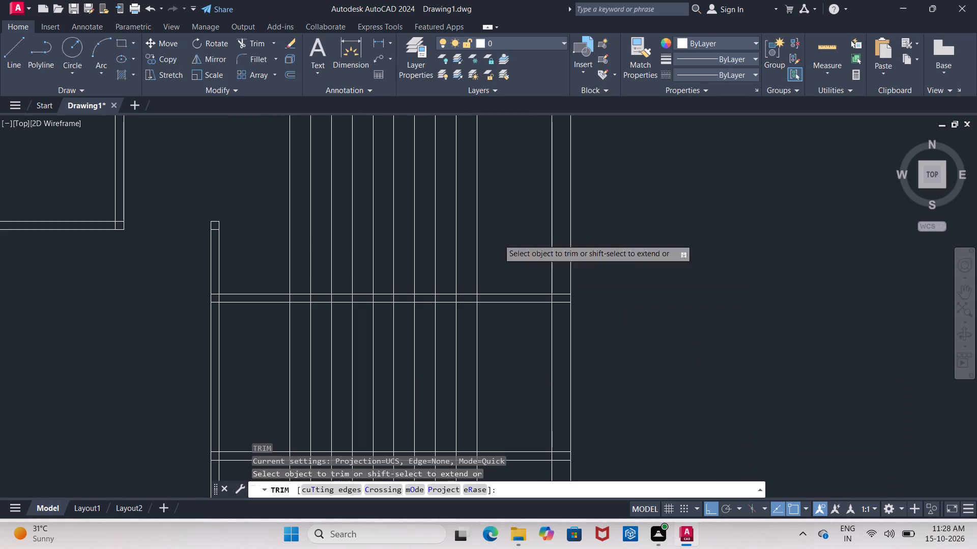
drag(255, 219, 489, 254)
Trim the ten vertical lines between the right middle room's lower partition and the bottom exterior wall.
middle_drag(489, 254, 489, 249)
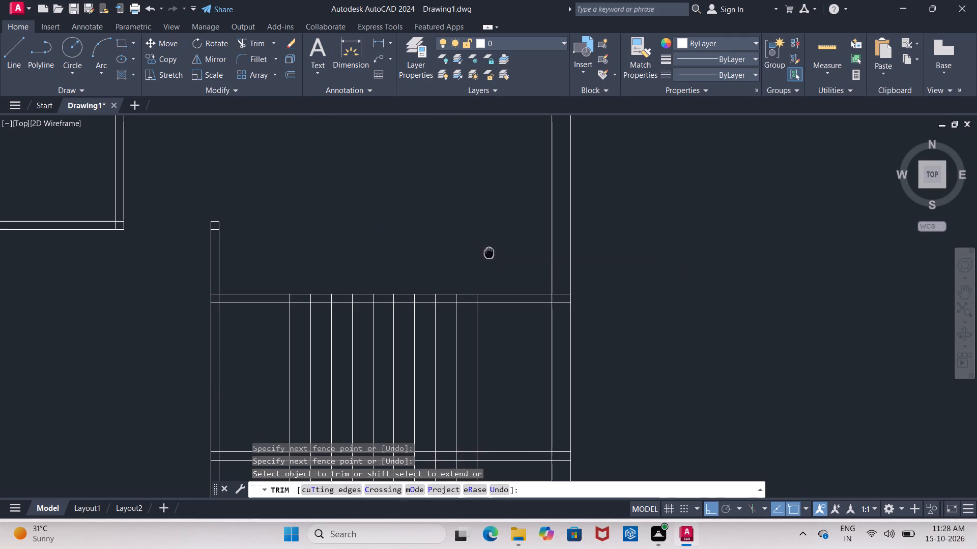
middle_drag(489, 249, 496, 83)
drag(265, 340, 431, 369)
click(480, 373)
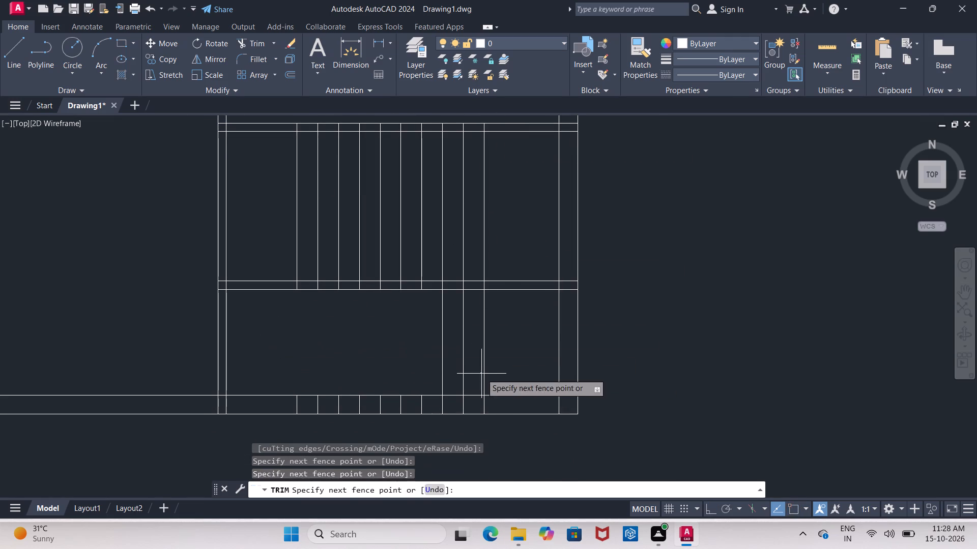
drag(496, 363, 418, 353)
drag(399, 332, 484, 344)
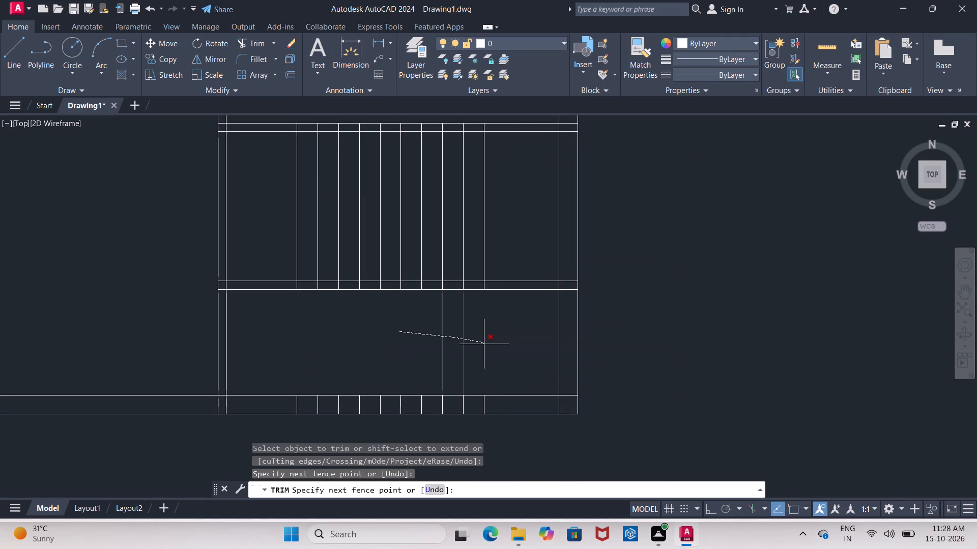
Trim away the leftover pieces of the ten vertical lines between the bottom exterior wall's inner and outer lines.
scroll(303, 407, up, 2)
middle_drag(304, 404, 332, 335)
drag(289, 333, 514, 351)
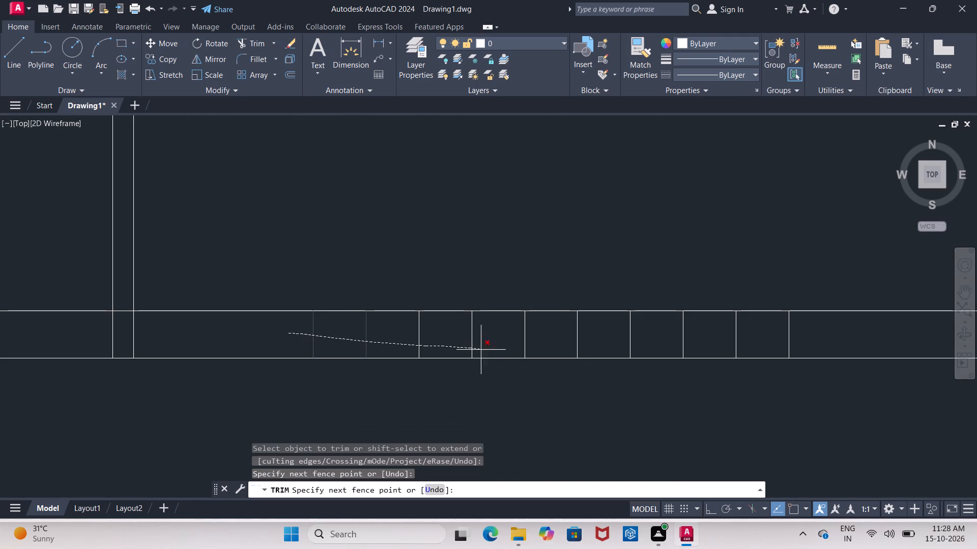
drag(514, 351, 794, 335)
middle_drag(673, 239, 667, 346)
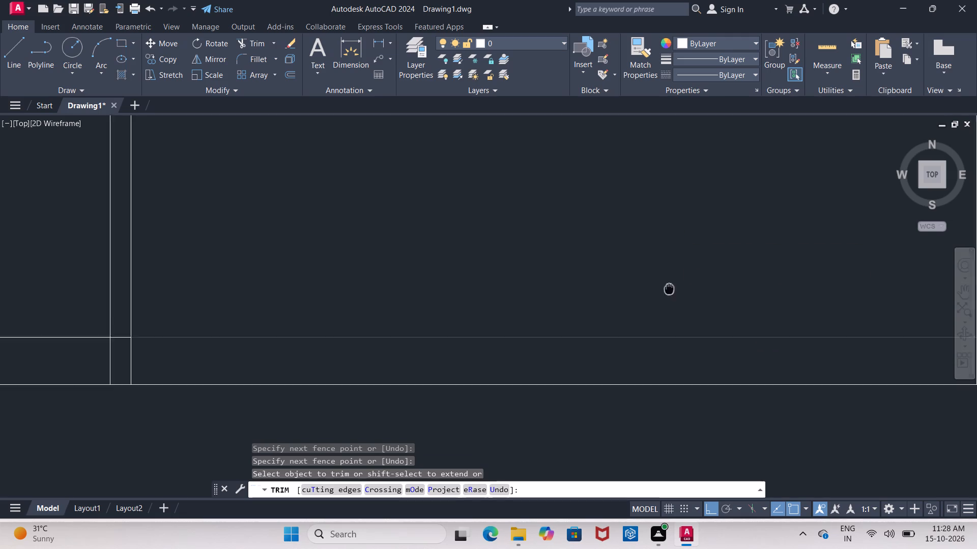
Trim the ten vertical lines' pieces lying between the two lines of the right middle room's lower partition.
middle_drag(667, 346, 666, 414)
scroll(666, 408, down, 2)
middle_drag(577, 348, 559, 361)
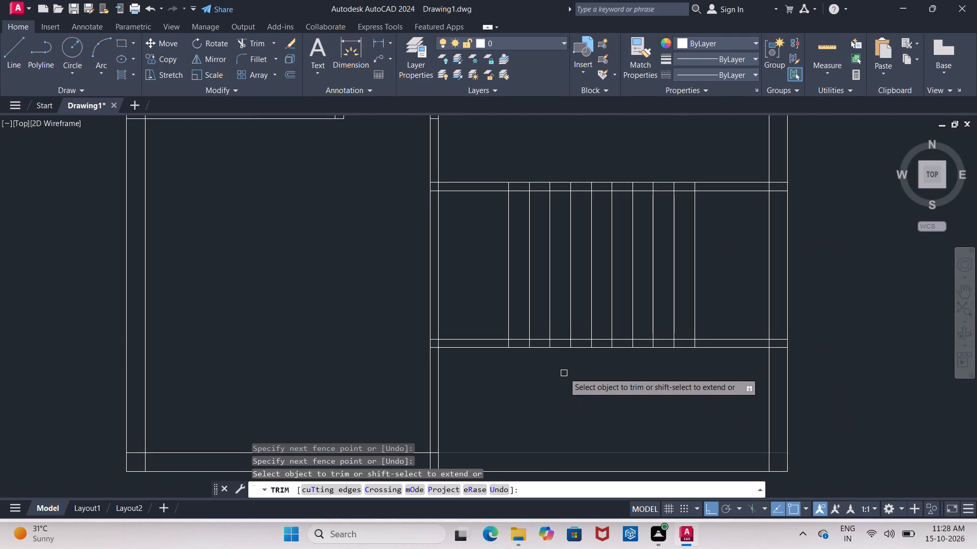
scroll(530, 361, up, 4)
middle_drag(526, 367, 506, 410)
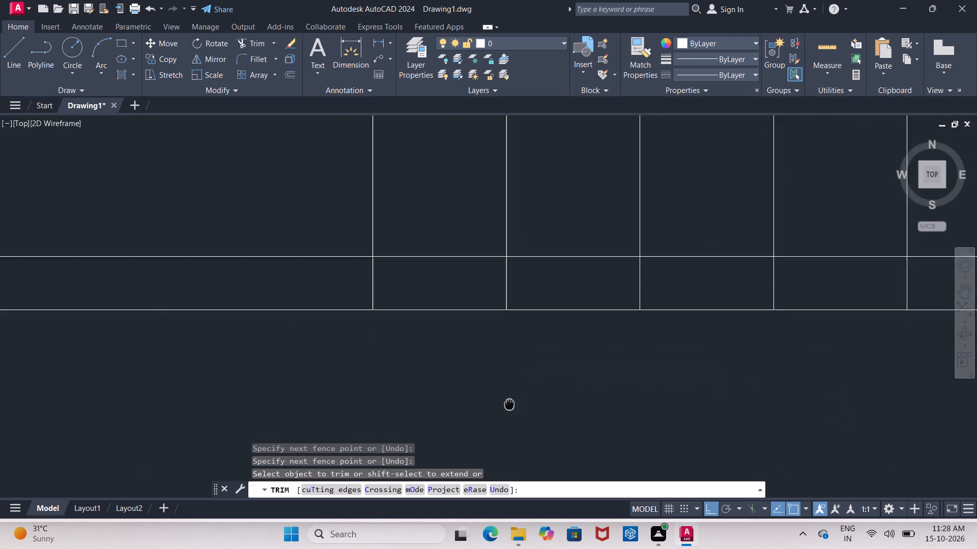
middle_drag(506, 410, 504, 413)
click(327, 296)
middle_drag(794, 297, 698, 293)
scroll(794, 297, down, 1)
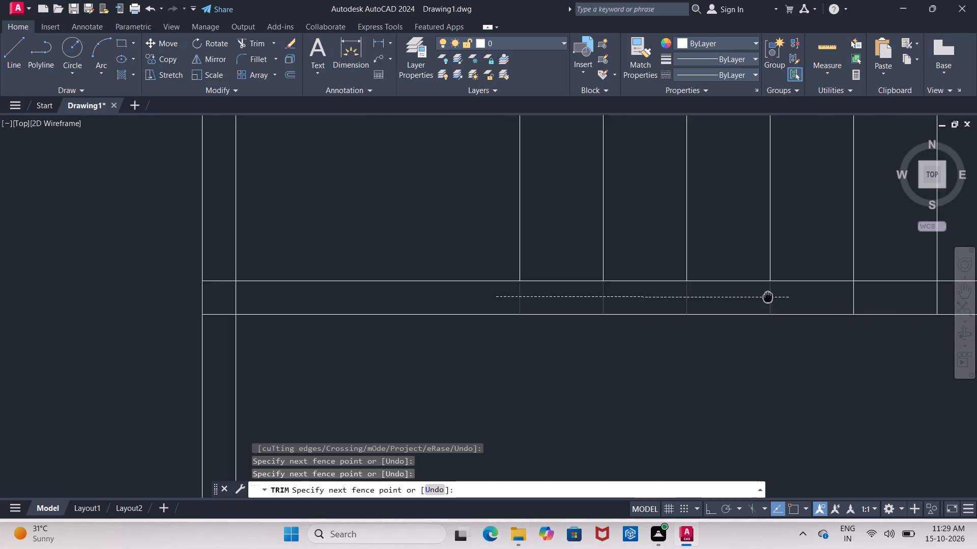
middle_drag(698, 293, 391, 264)
middle_drag(773, 256, 454, 276)
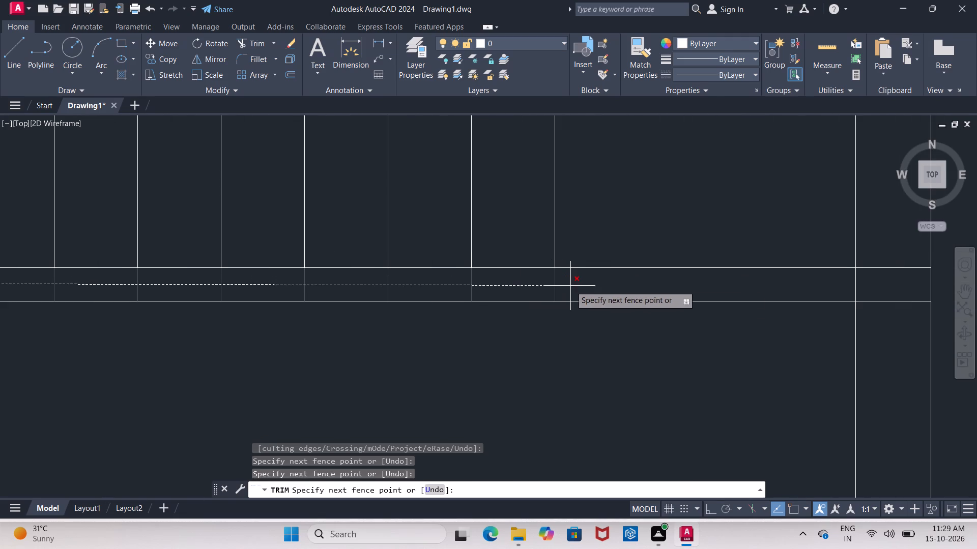
click(570, 286)
middle_drag(571, 286, 639, 364)
scroll(639, 364, down, 3)
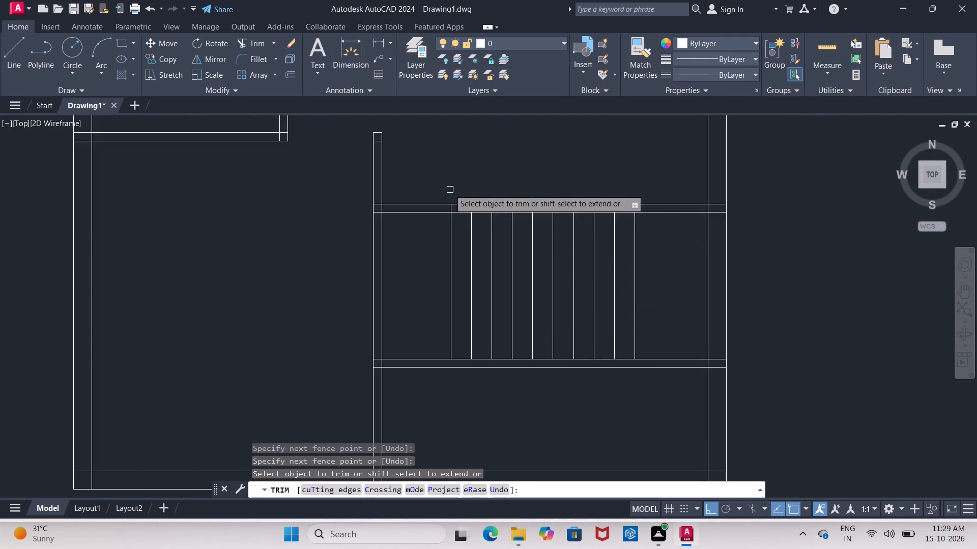
Trim the ten vertical lines' pieces lying between the two lines of the right middle room's upper partition.
scroll(449, 189, up, 4)
middle_drag(448, 210, 395, 137)
drag(324, 238, 330, 238)
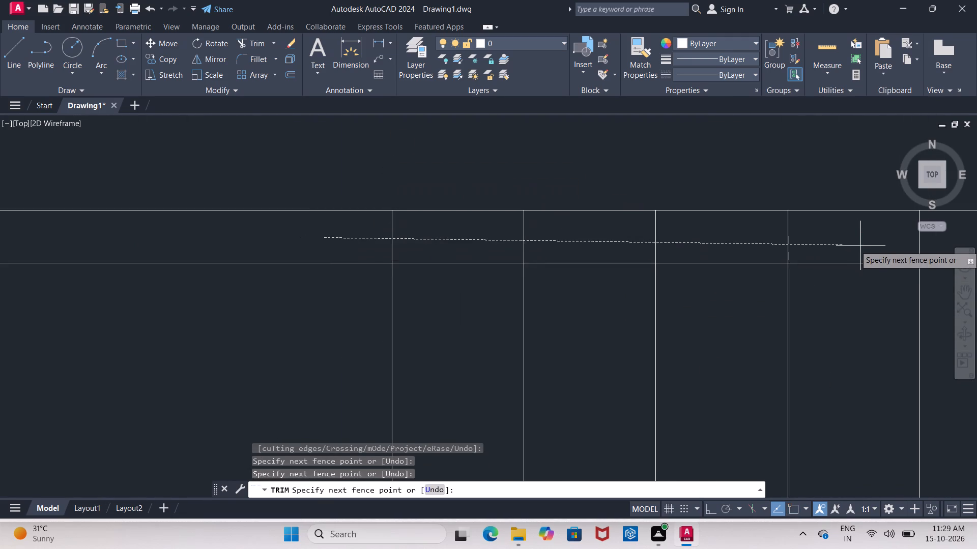
middle_drag(853, 242, 263, 221)
middle_drag(700, 219, 268, 223)
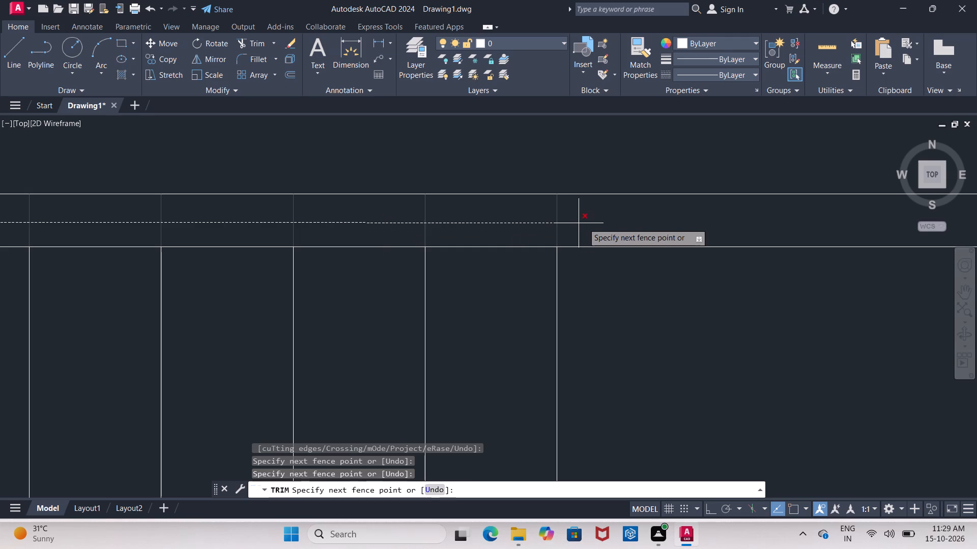
click(583, 223)
scroll(638, 309, down, 3)
middle_drag(639, 333, 635, 308)
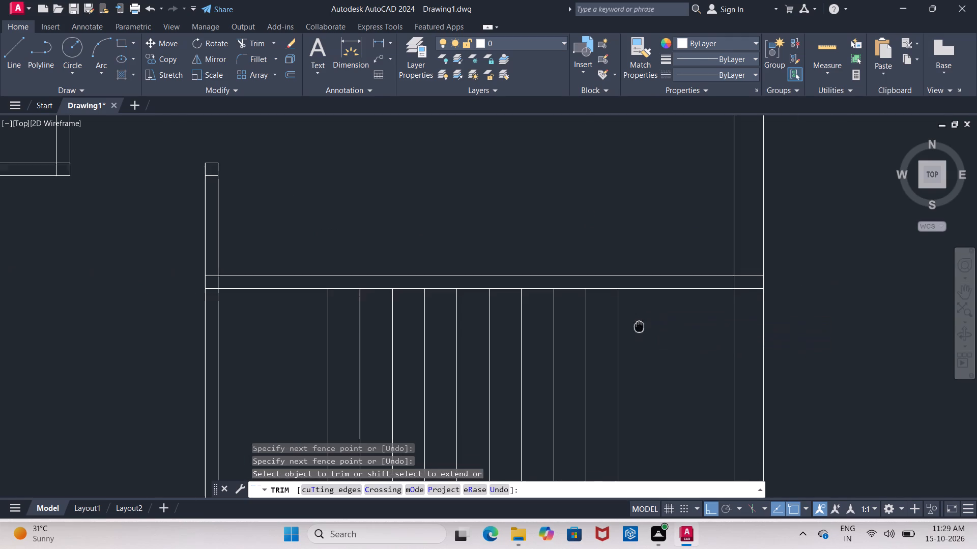
middle_drag(635, 308, 591, 179)
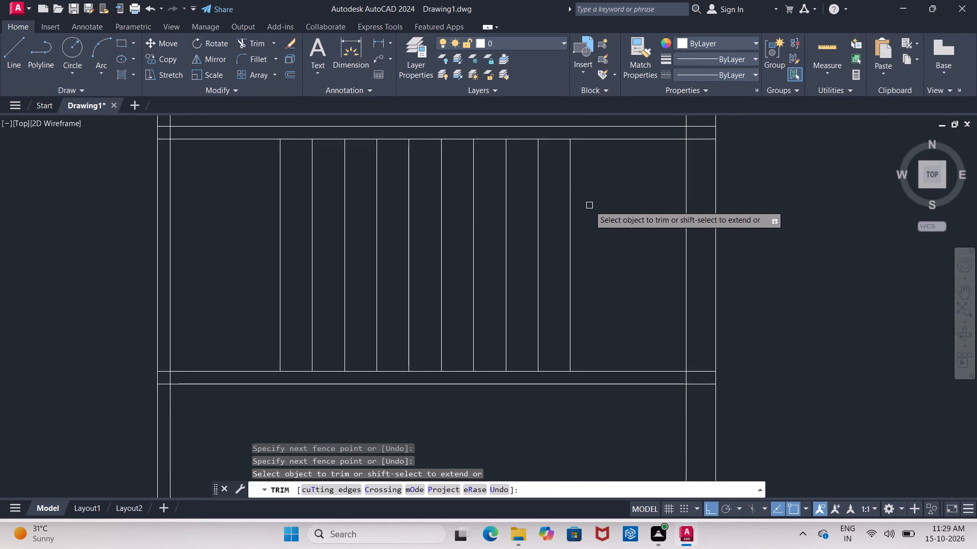
key(Escape)
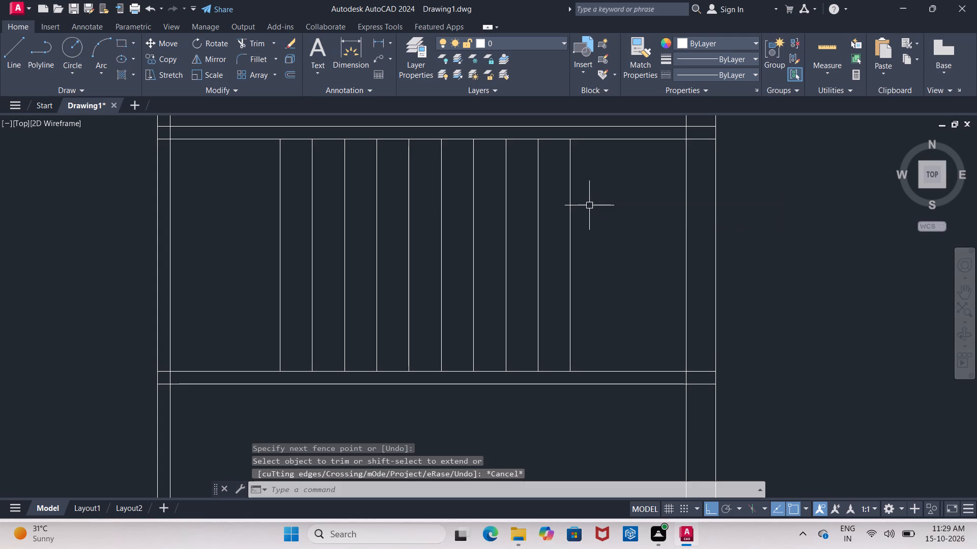
Offset the upper partition's room-side line 3' down into the right middle room to form the stair's horizontal centre line.
key(o)
key(Return)
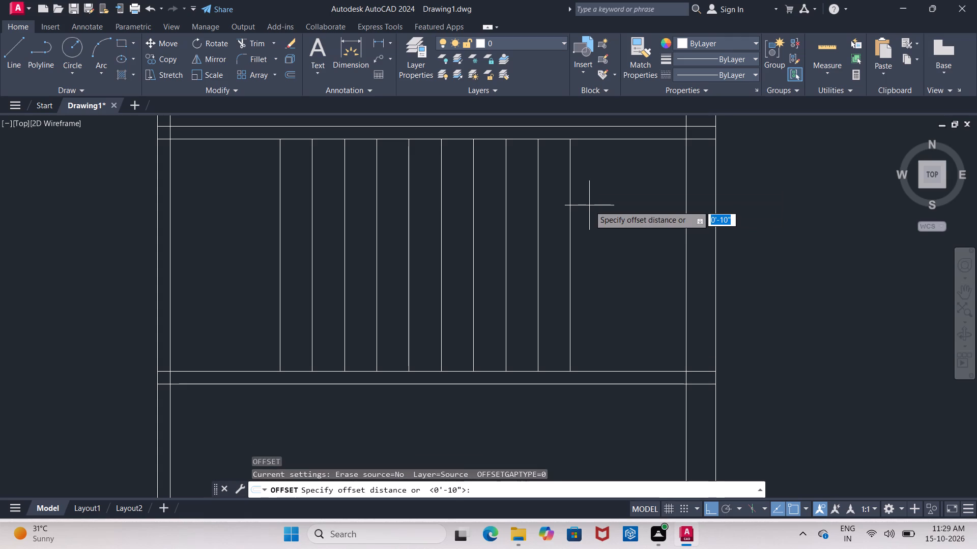
key(3)
key(apostrophe)
key(Return)
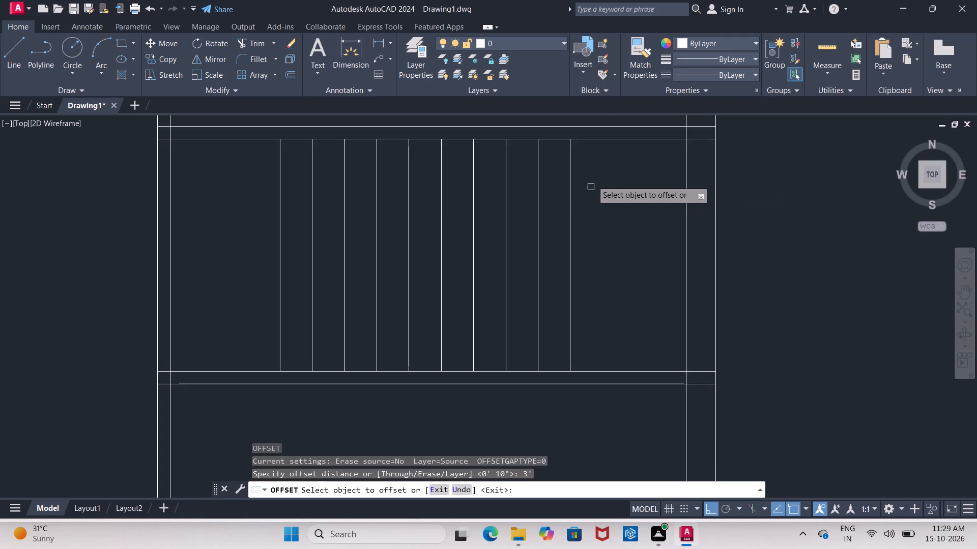
click(612, 138)
click(610, 247)
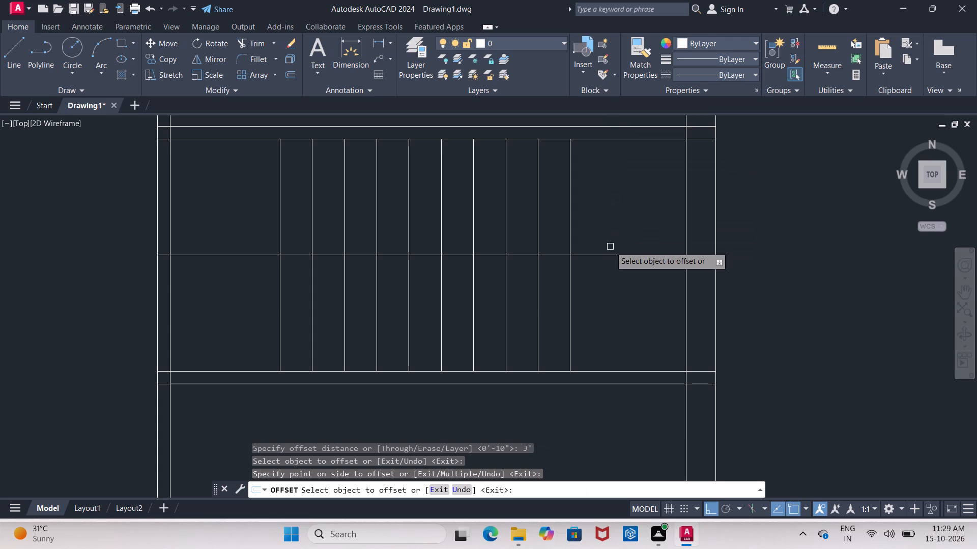
key(Escape)
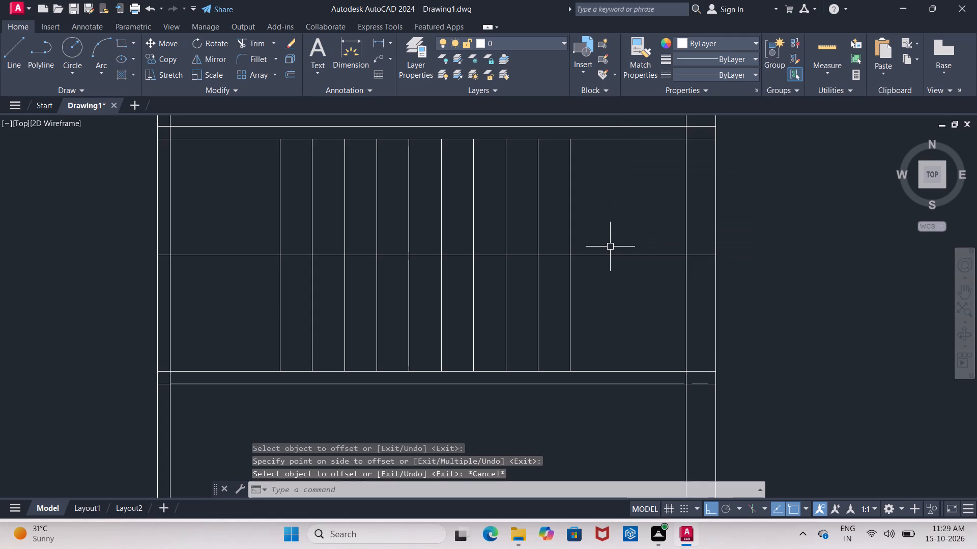
key(Escape)
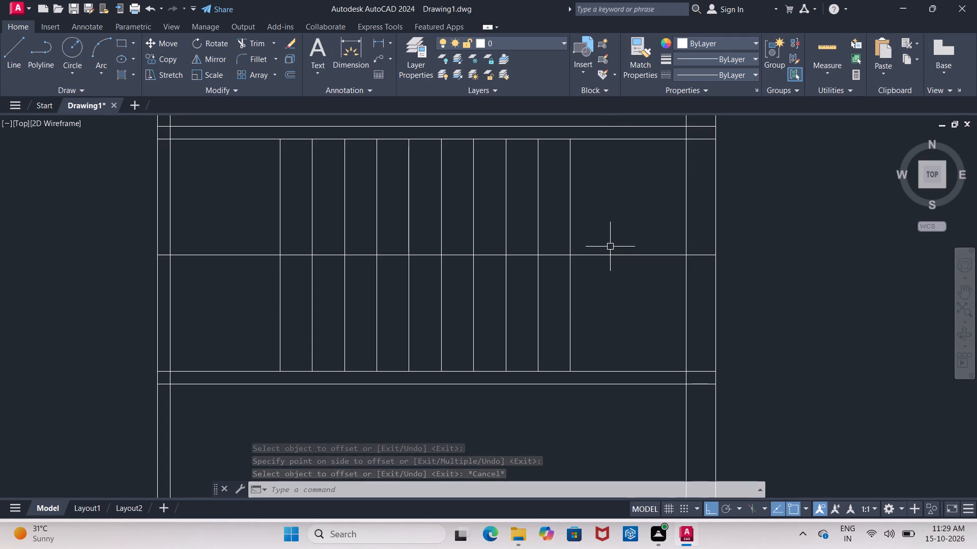
Trim the four leftmost stair lines below the horizontal centre line.
text(TR)
key(Return)
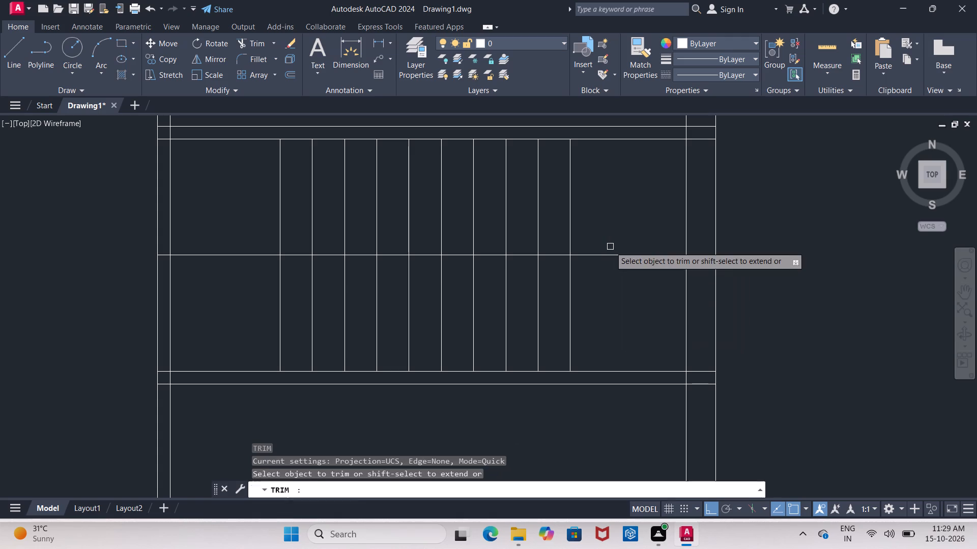
click(376, 328)
click(343, 335)
click(310, 331)
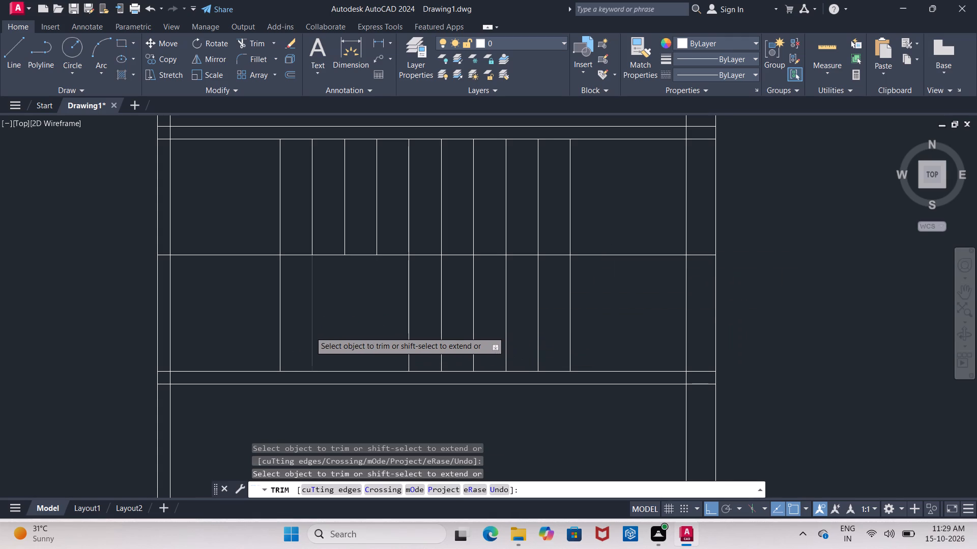
click(282, 327)
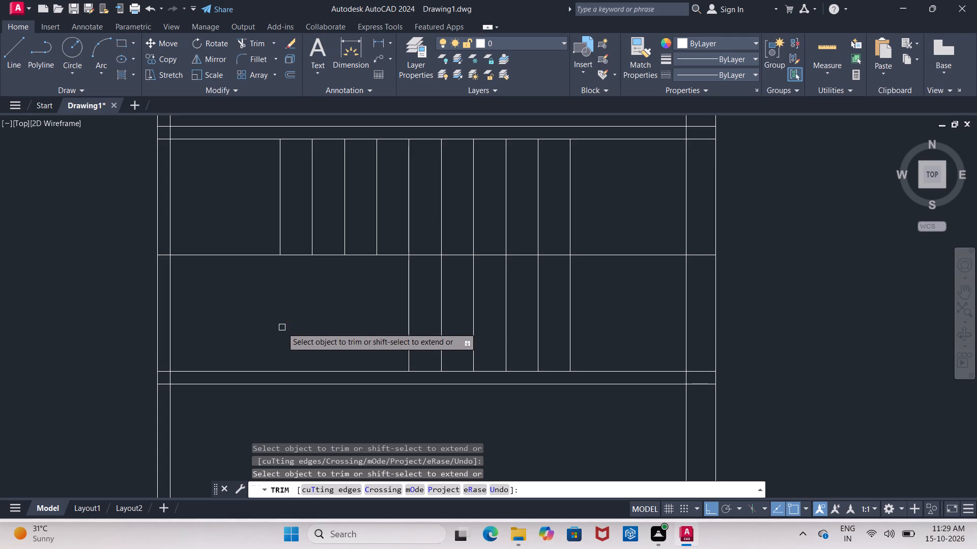
Trim the horizontal centre line left of the first stair line, including its piece inside the left partition wall.
click(250, 255)
scroll(170, 252, up, 2)
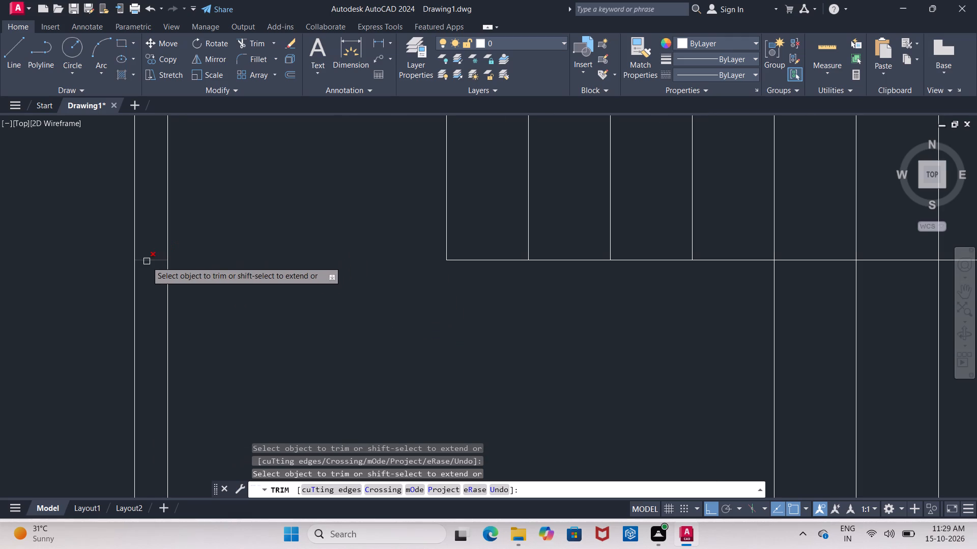
click(147, 261)
scroll(254, 276, down, 3)
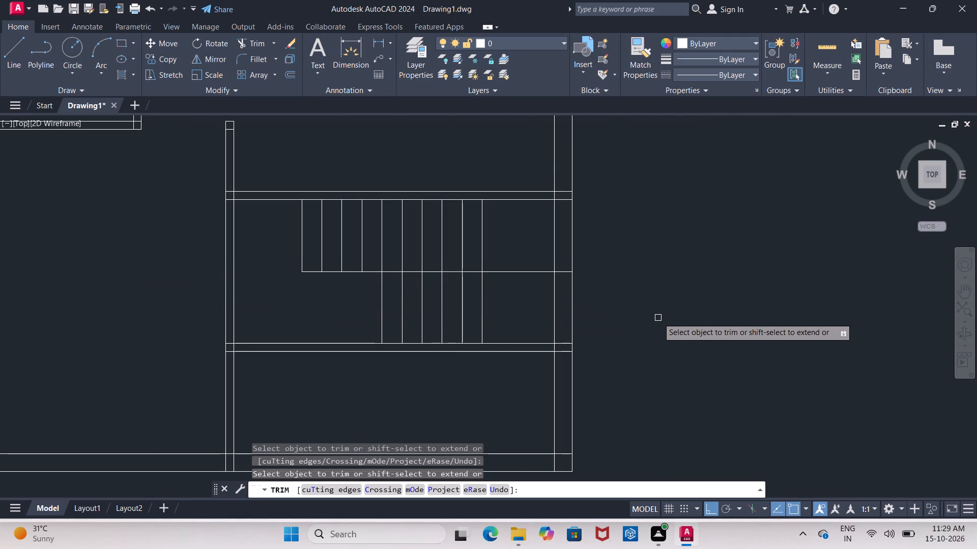
key(Escape)
With Ortho off, draw a diagonal line about 4'-10 1/2" long from the ninth stair line's centre-line intersection to the room's upper-right inner corner.
click(20, 48)
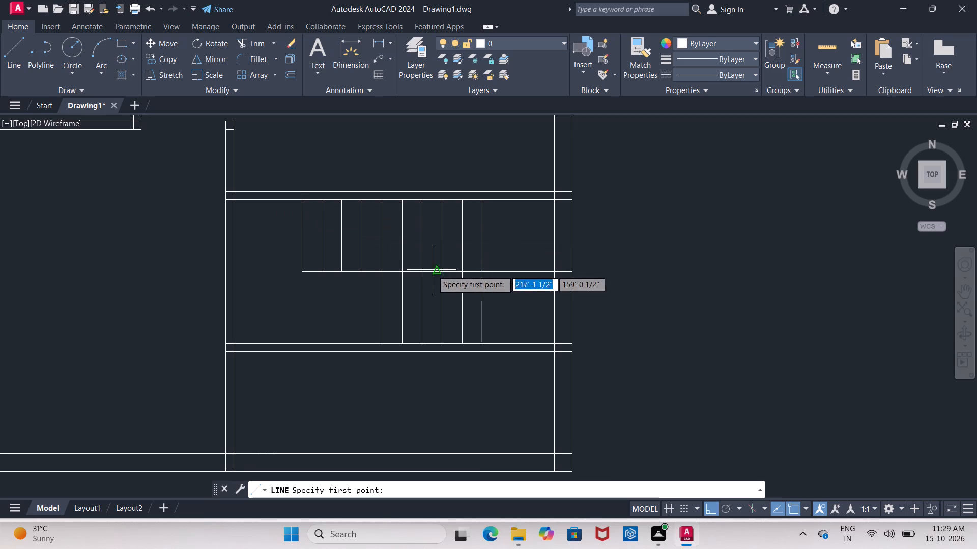
scroll(473, 273, up, 3)
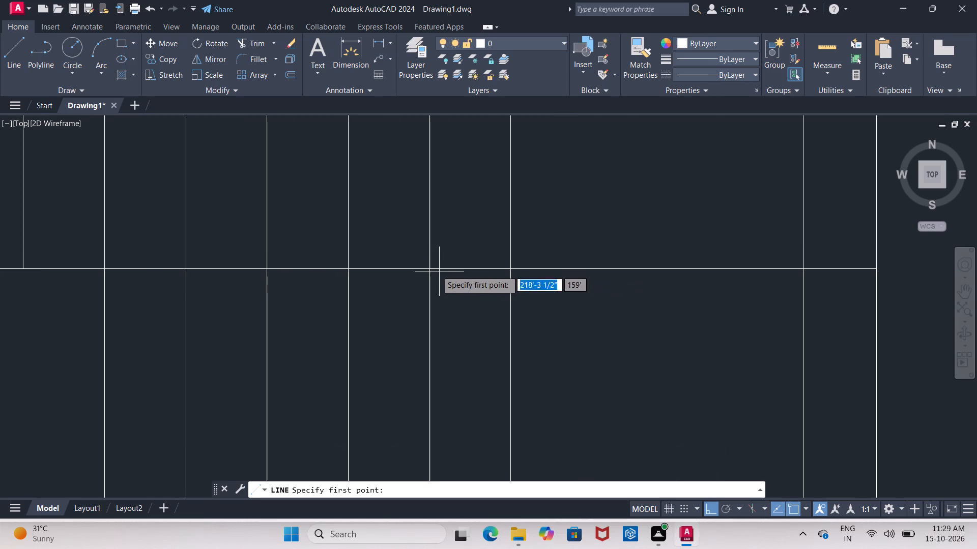
click(430, 269)
middle_drag(498, 204, 455, 270)
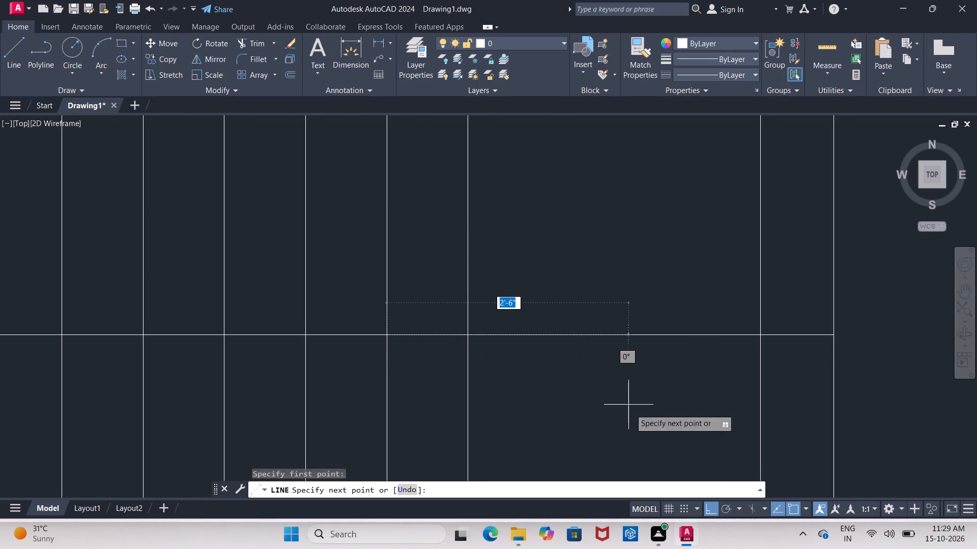
click(709, 508)
middle_drag(623, 253, 535, 382)
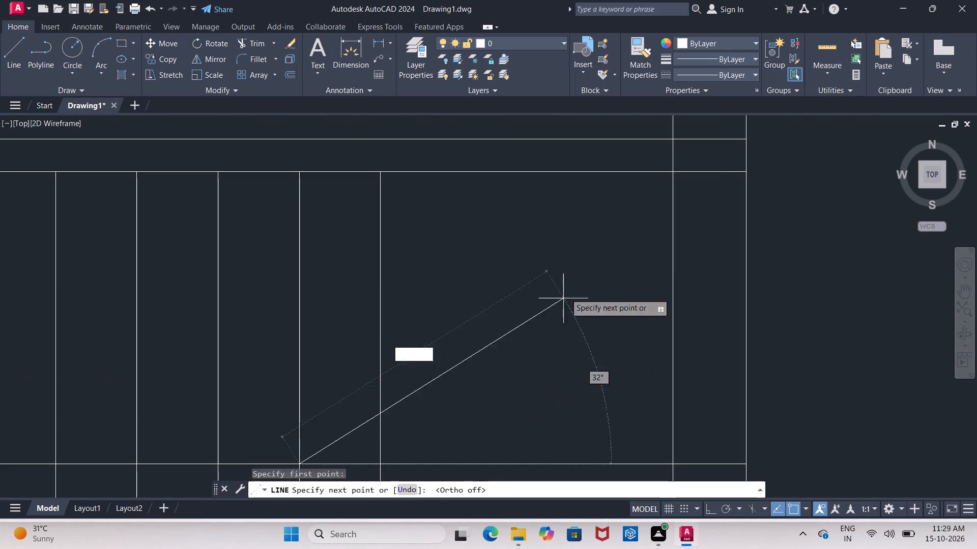
click(672, 171)
key(Escape)
Draw a matching diagonal about 4'-10 1/2" long from the same centre-line intersection to the room's lower-right inner corner.
middle_drag(616, 332, 608, 244)
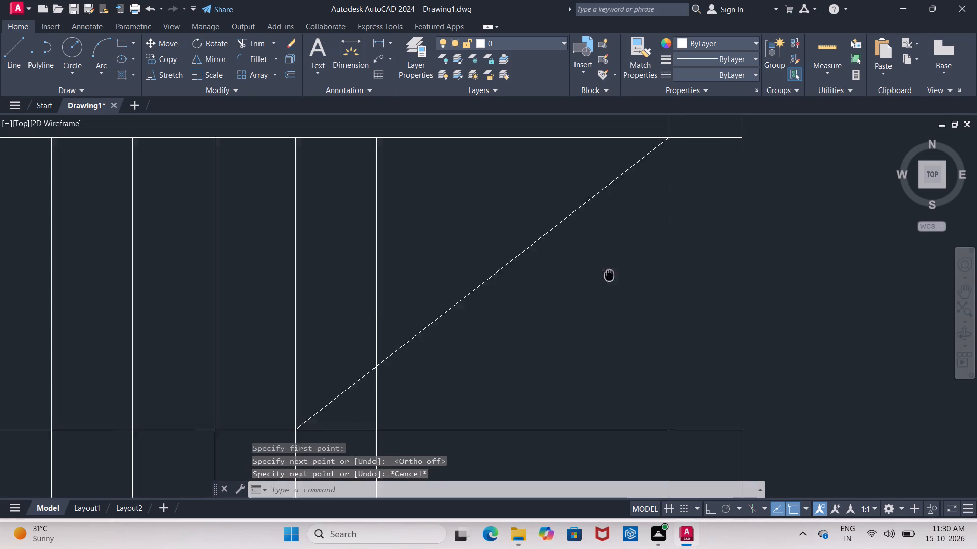
middle_drag(608, 244, 603, 116)
click(12, 47)
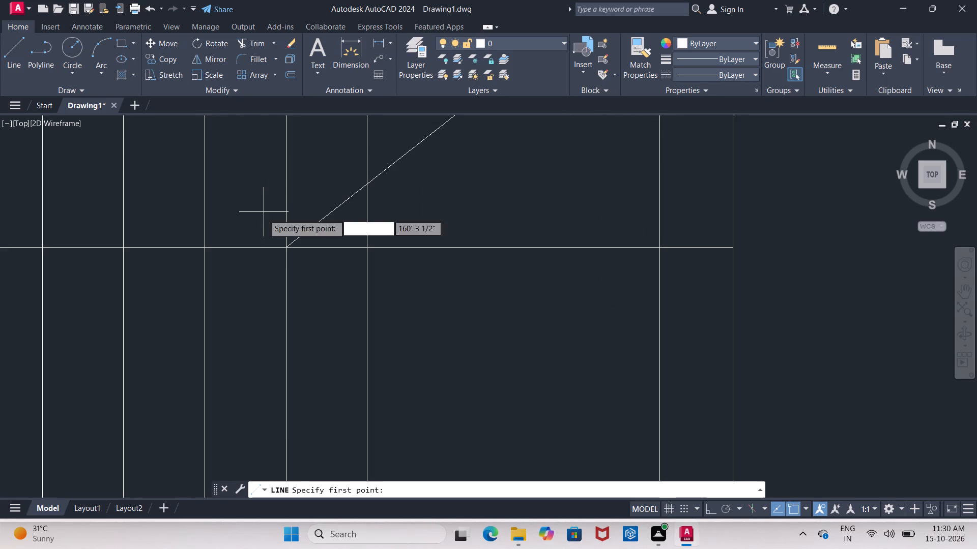
middle_drag(272, 276, 277, 143)
middle_drag(287, 160, 283, 249)
scroll(285, 207, down, 1)
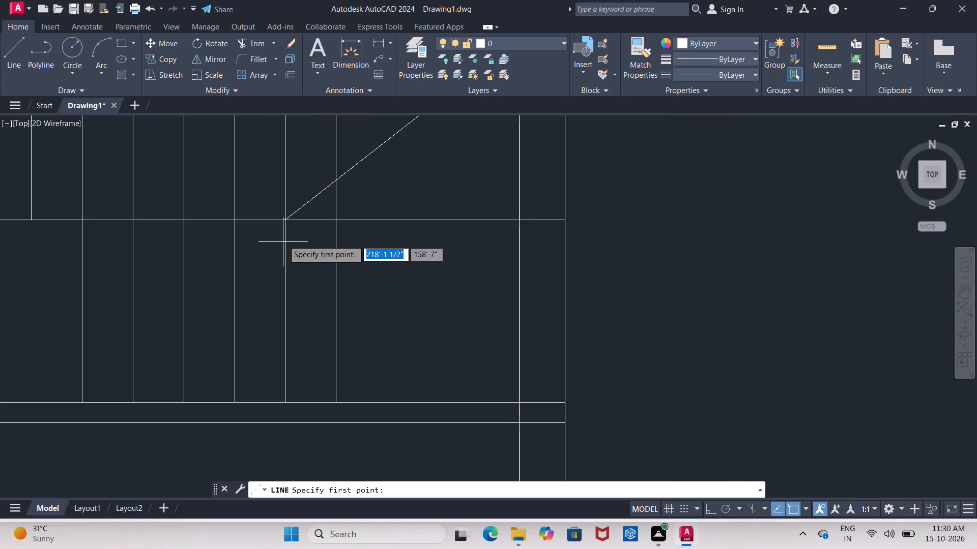
click(286, 222)
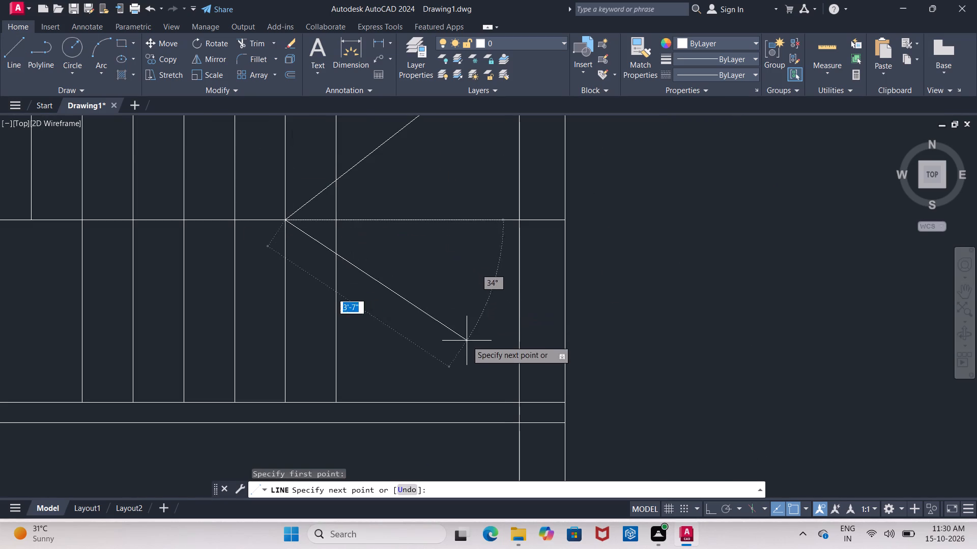
scroll(471, 349, down, 2)
scroll(480, 357, up, 3)
middle_drag(480, 357, 479, 356)
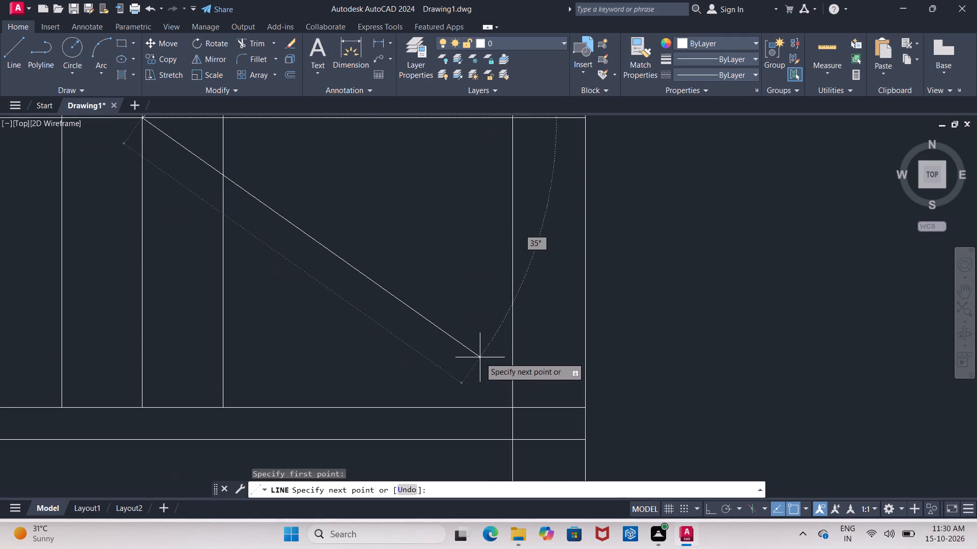
middle_drag(479, 356, 416, 297)
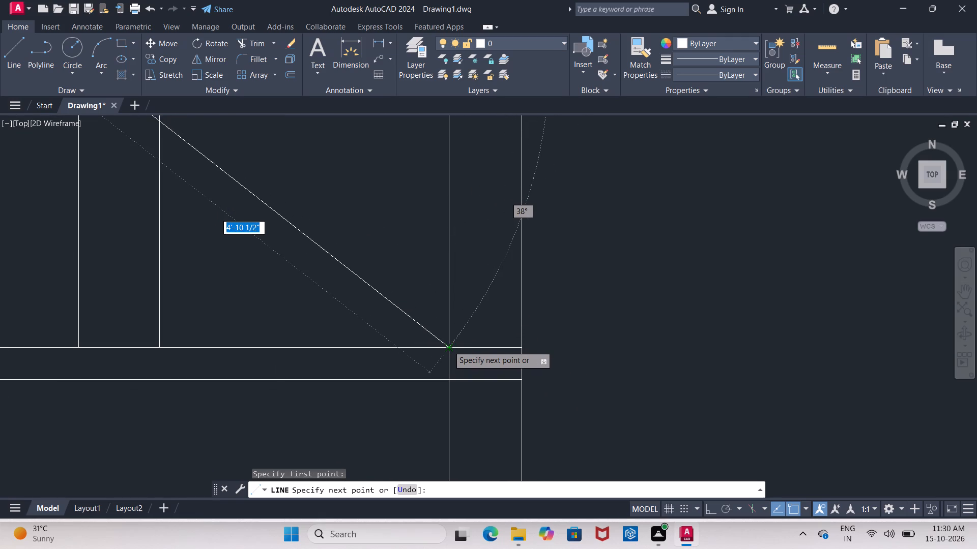
click(448, 346)
key(Escape)
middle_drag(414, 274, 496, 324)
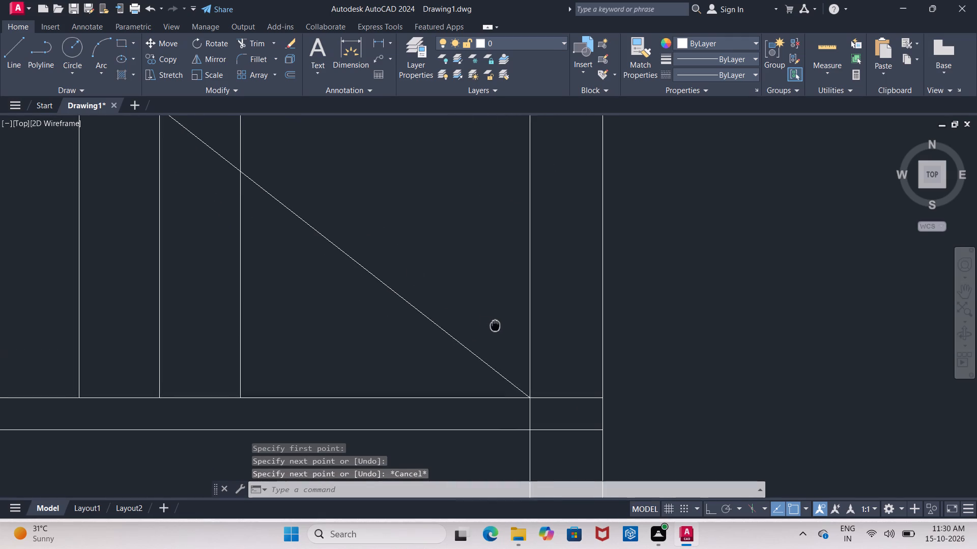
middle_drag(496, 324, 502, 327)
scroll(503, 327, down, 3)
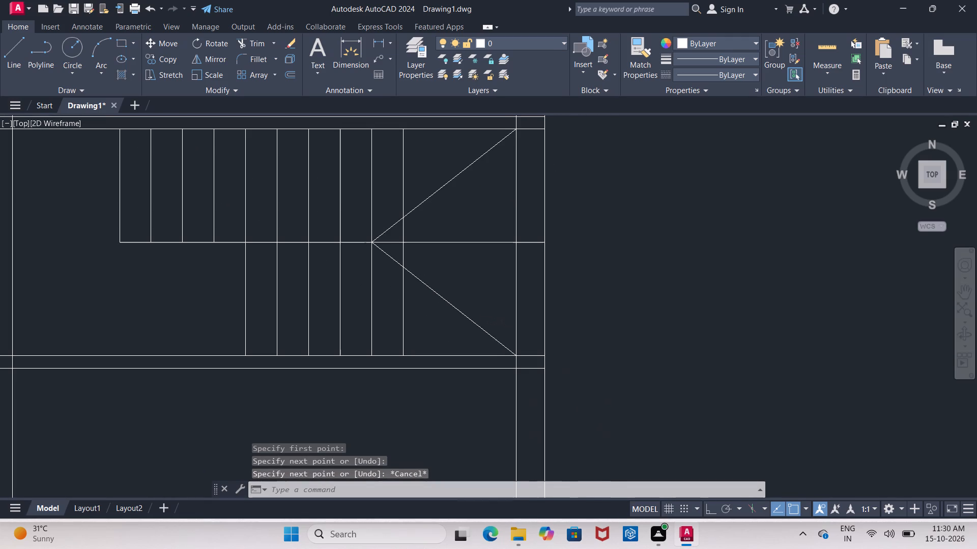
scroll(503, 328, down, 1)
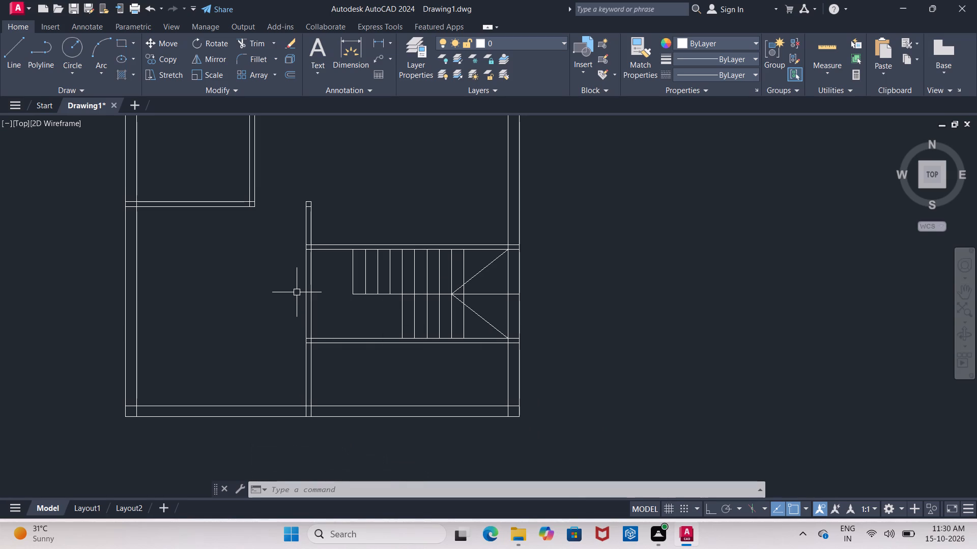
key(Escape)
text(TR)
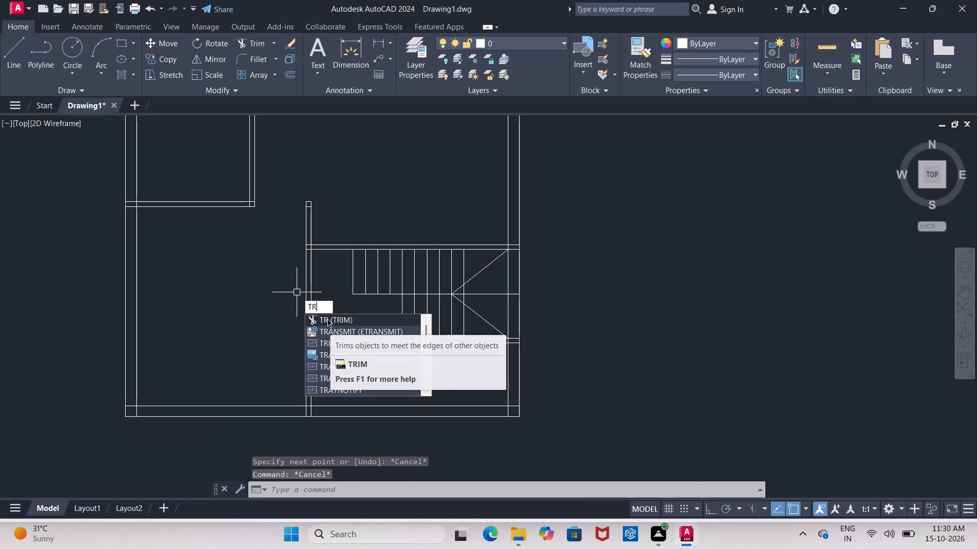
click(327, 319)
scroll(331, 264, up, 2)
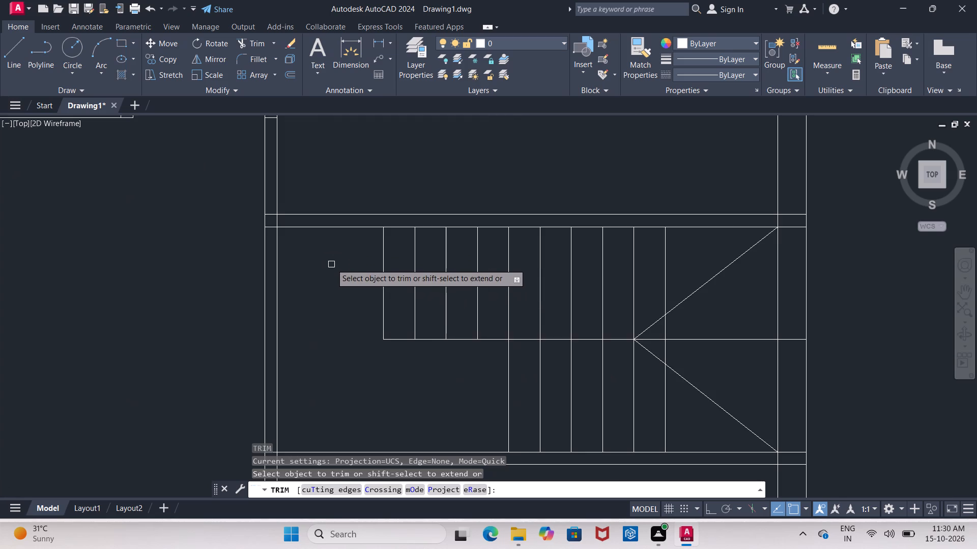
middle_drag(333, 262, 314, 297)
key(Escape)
Extend the first stair line up through the staircase room's upper wall to that wall's outer line.
key(e)
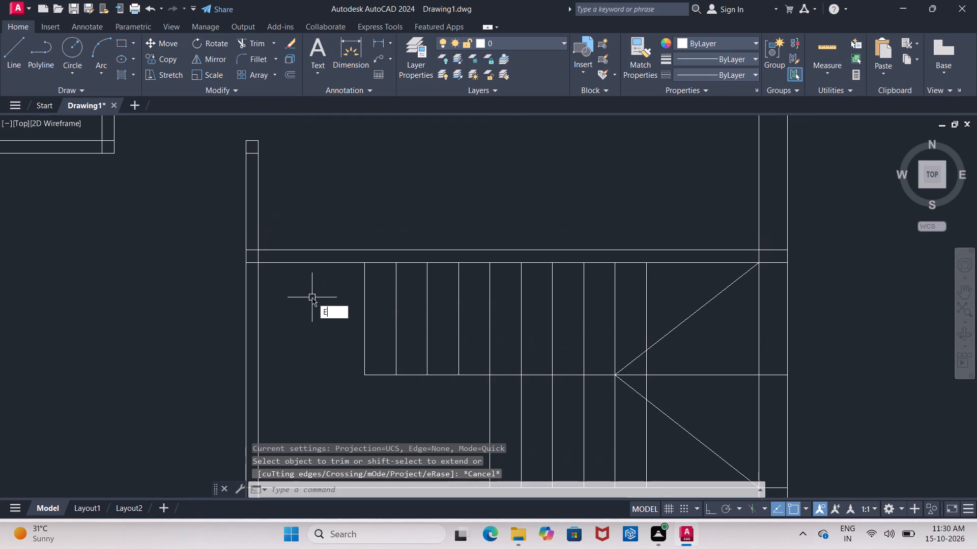
key(x)
click(331, 323)
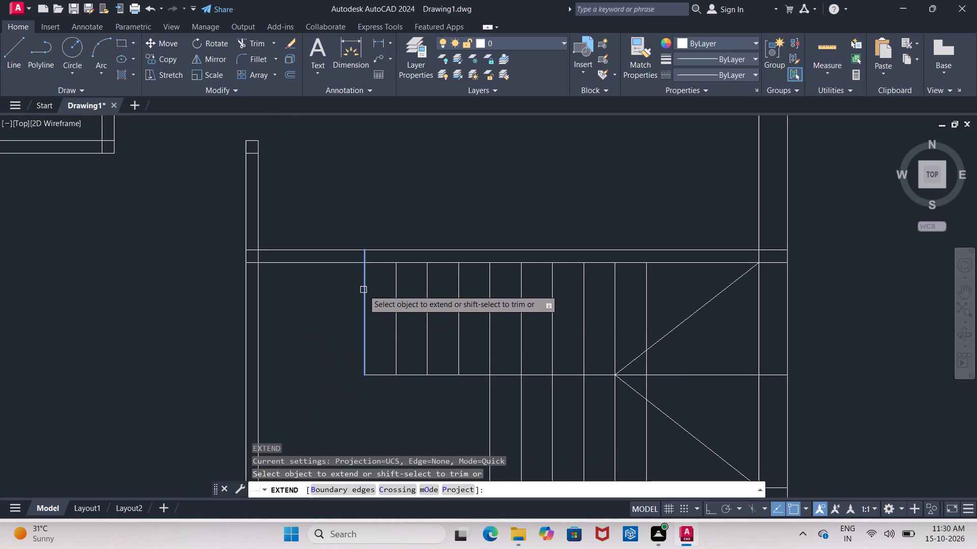
click(363, 290)
key(Escape)
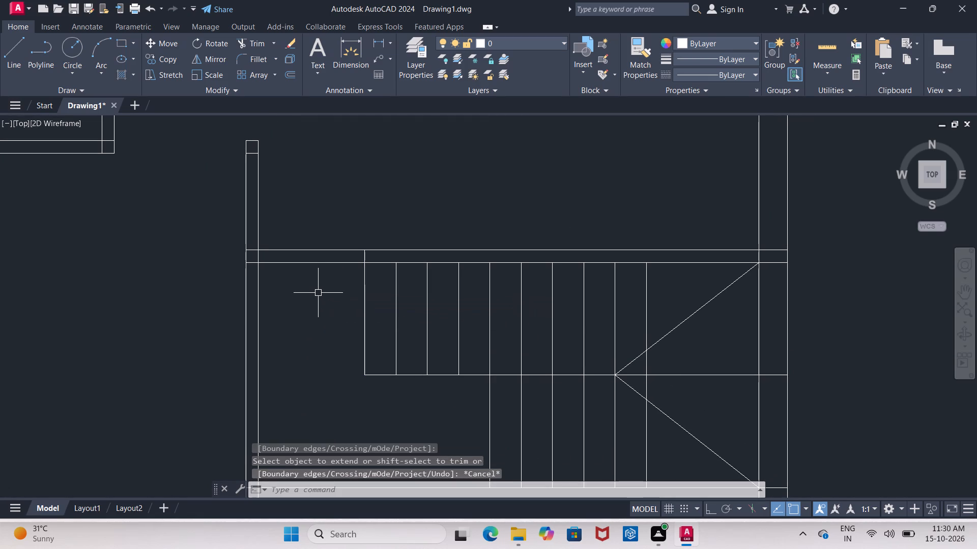
Offset the extended first stair line 4" to its left, toward the left partition wall.
key(o)
key(Return)
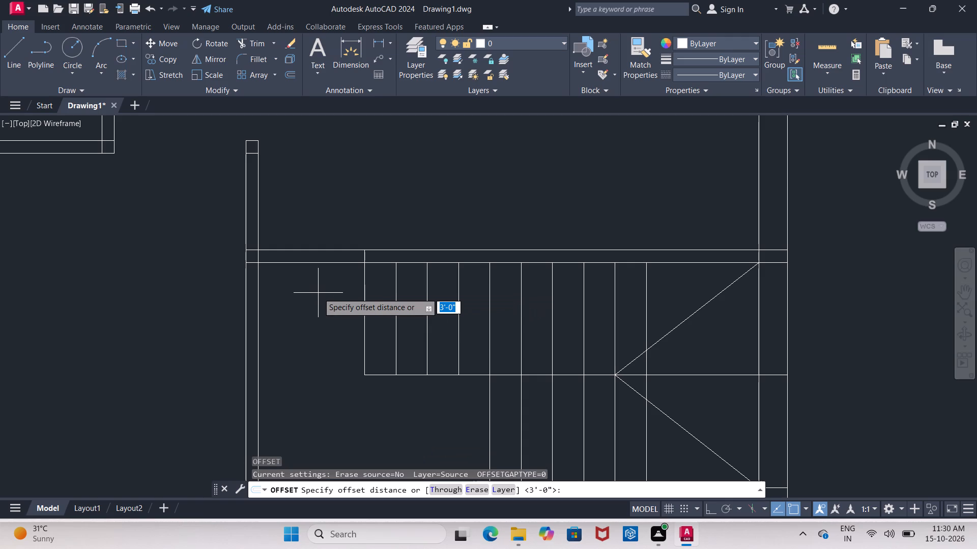
key(2)
key(shift+quotedbl)
key(Return)
click(365, 290)
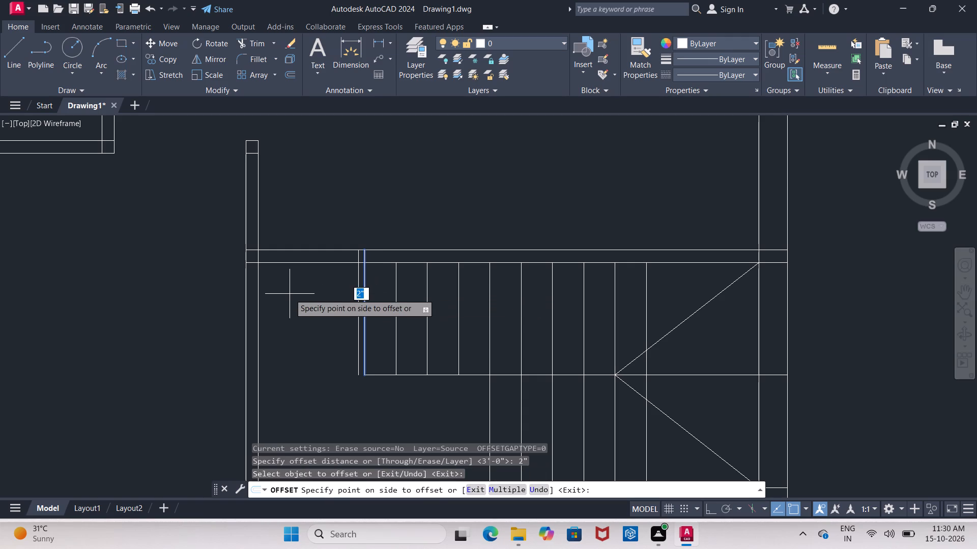
key(BackSpace)
text(4")
key(Return)
key(Escape)
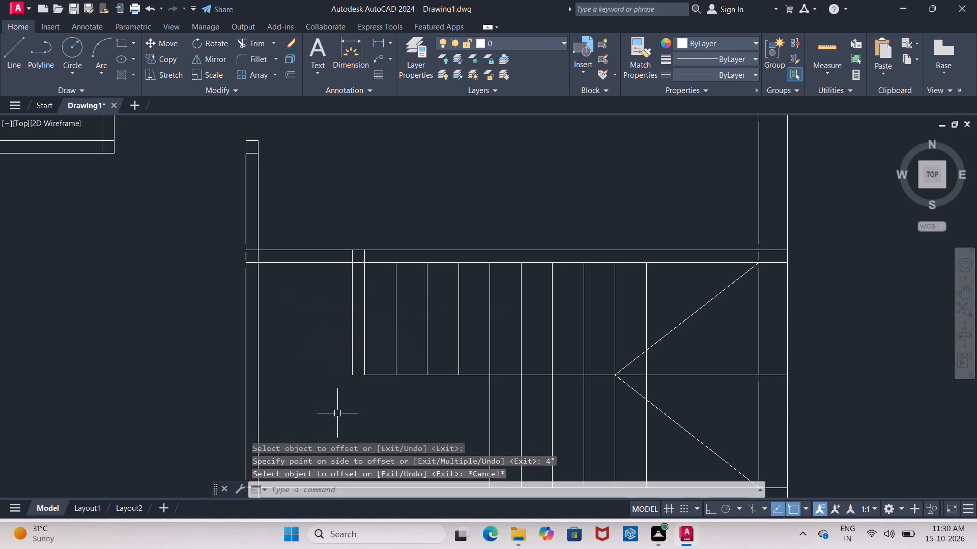
key(Escape)
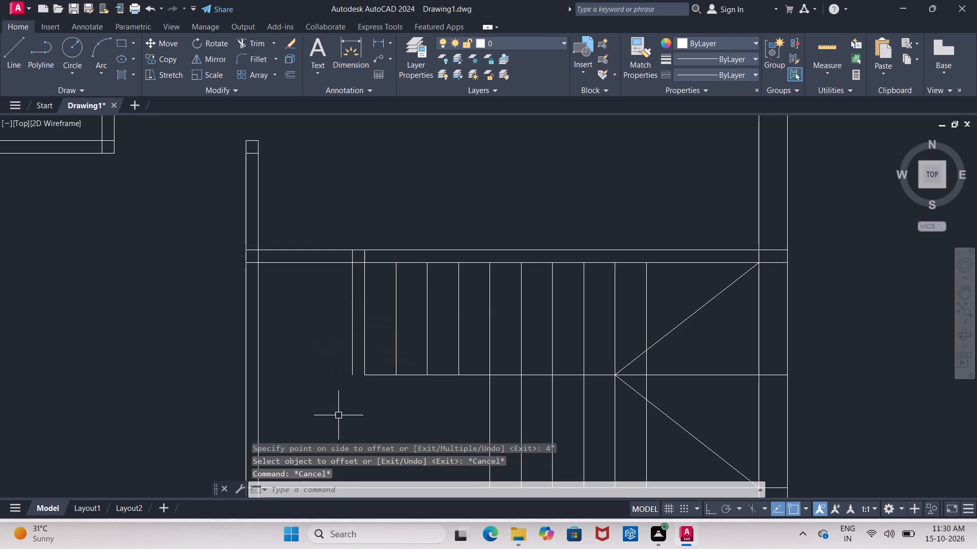
Trim both upper-wall lines between the left partition and the 4" offset line, and trim the offset line below the wall.
text(TR)
click(383, 342)
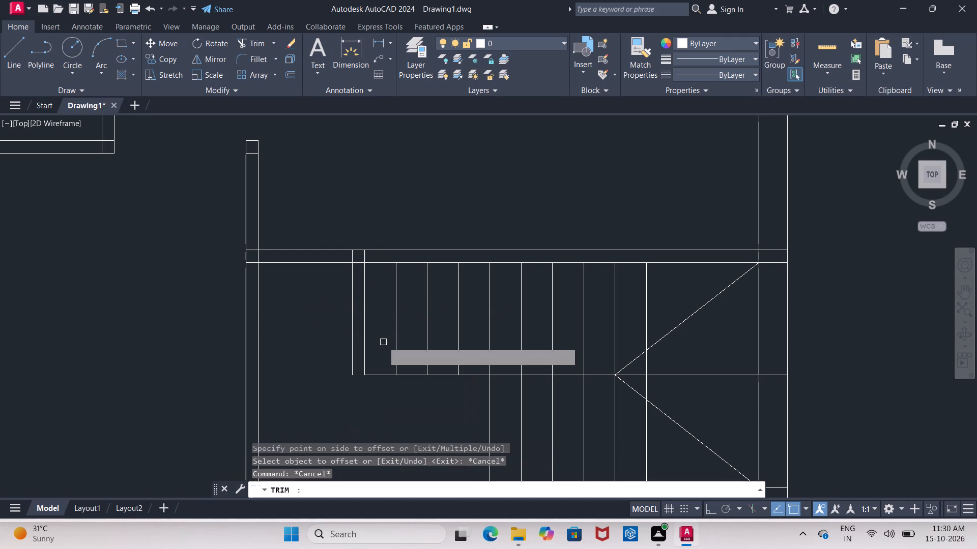
drag(282, 210, 283, 296)
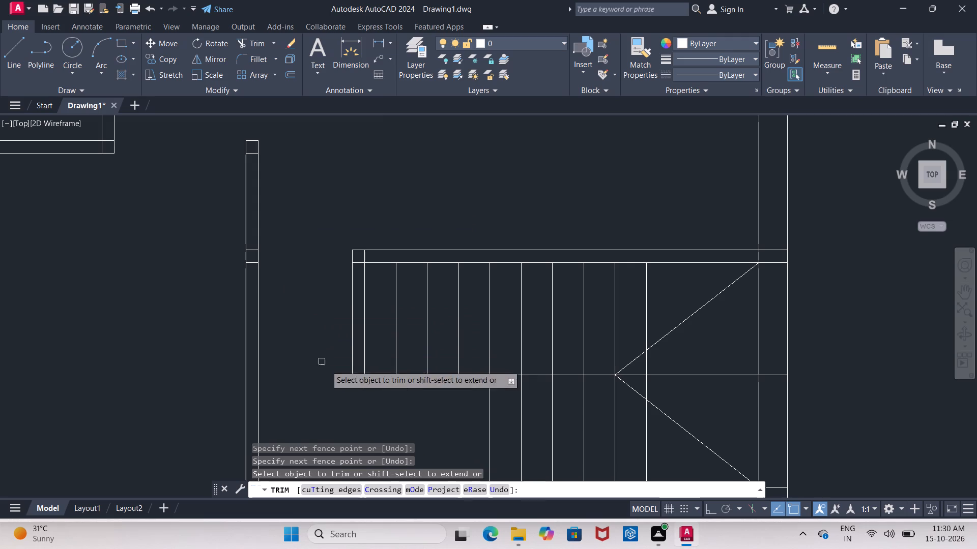
click(353, 358)
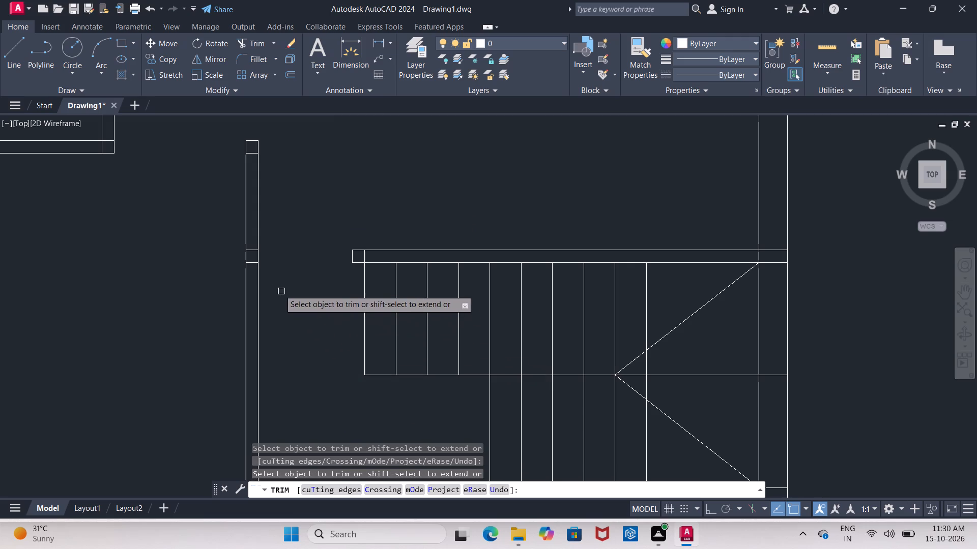
Trim the leftover wall-line pieces inside the left partition and the first stair line's piece inside the upper wall.
scroll(252, 260, up, 2)
click(240, 233)
click(246, 266)
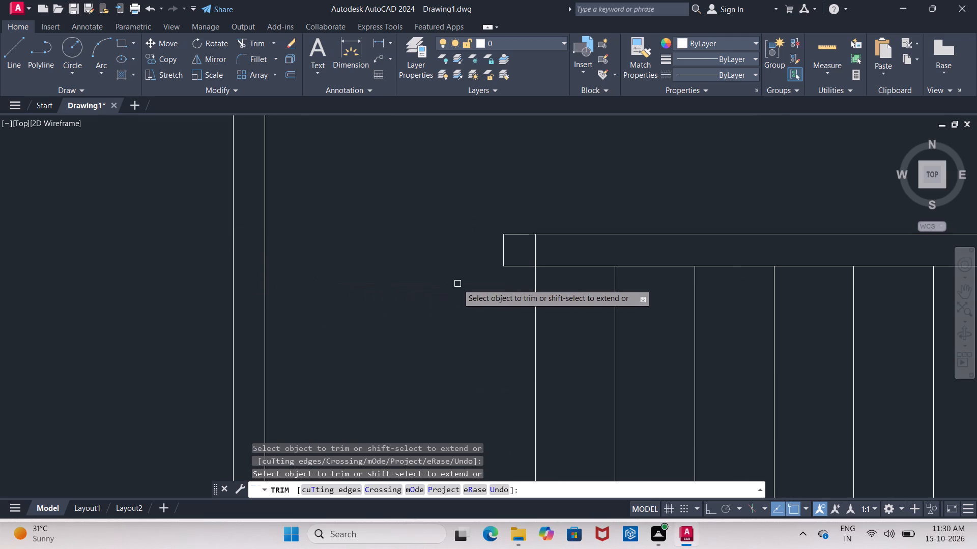
click(533, 255)
Inside the right outer wall, trim the upper wall's top line, the lower wall's top line and the stair centre line.
middle_drag(533, 255, 458, 204)
scroll(458, 204, down, 3)
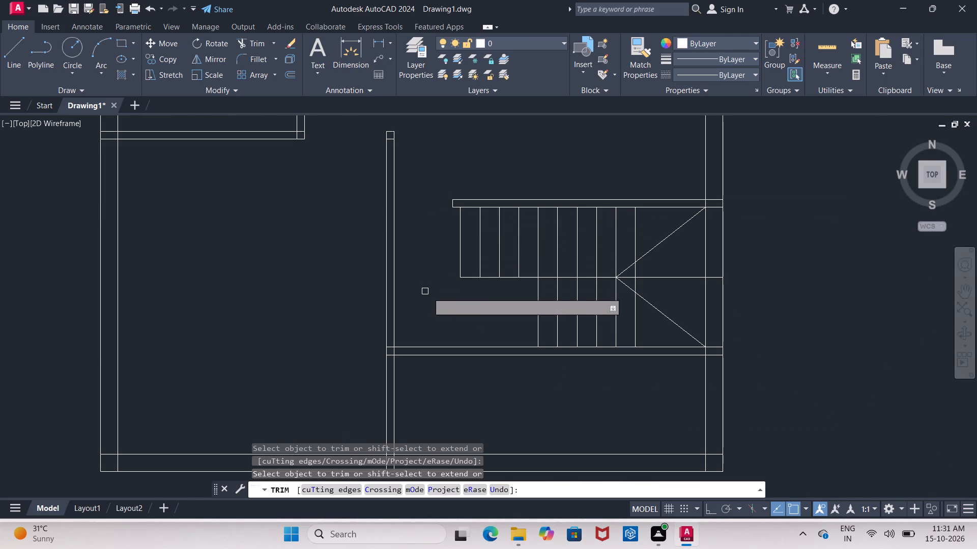
middle_drag(441, 299, 411, 274)
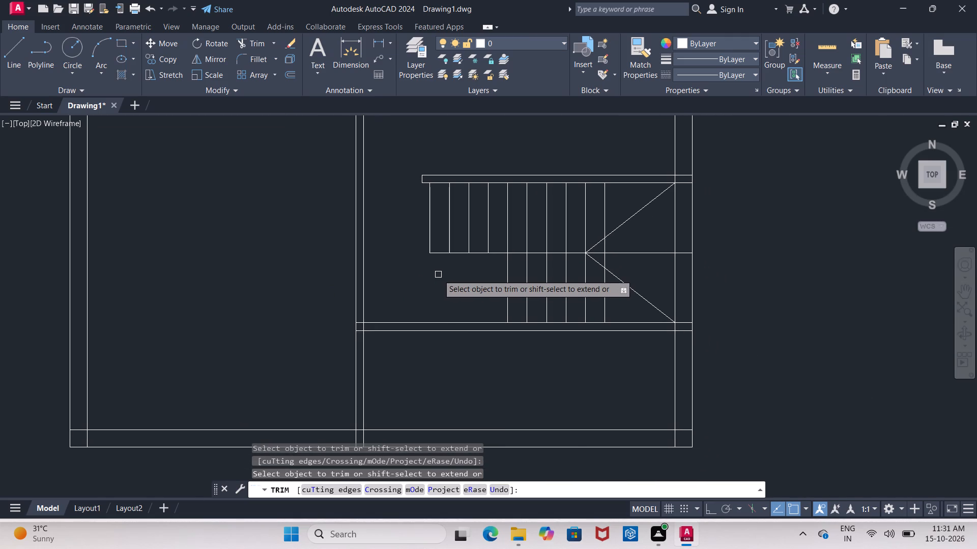
middle_drag(438, 276, 341, 319)
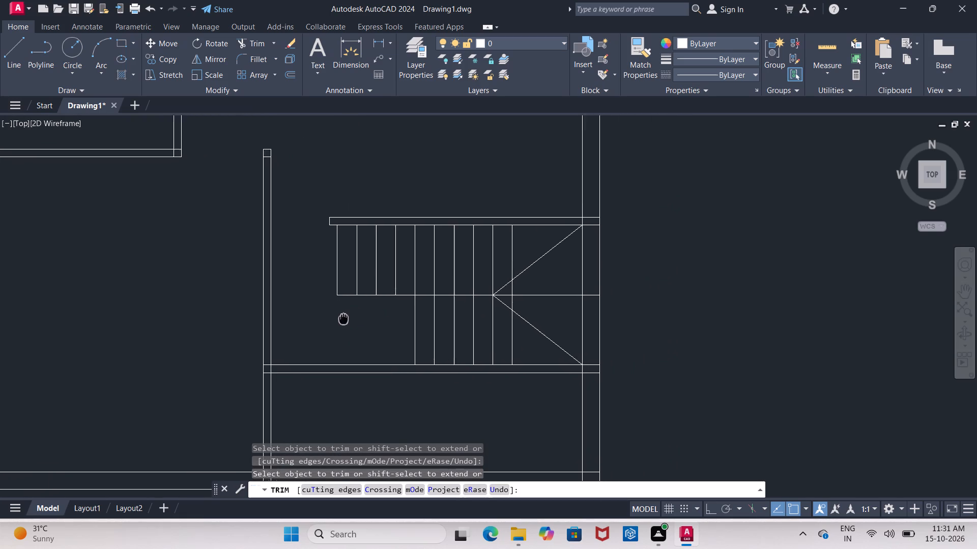
middle_drag(341, 319, 317, 322)
click(562, 220)
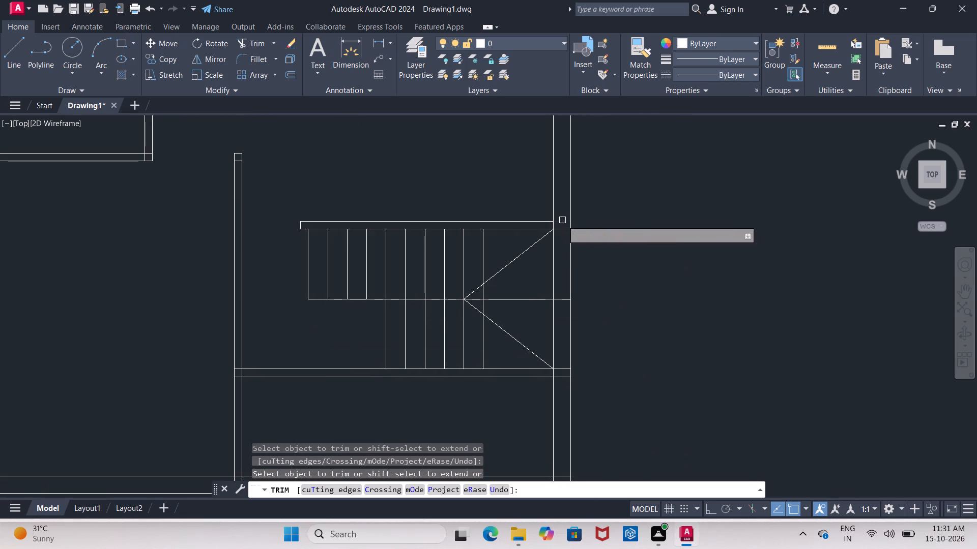
middle_drag(590, 411, 596, 312)
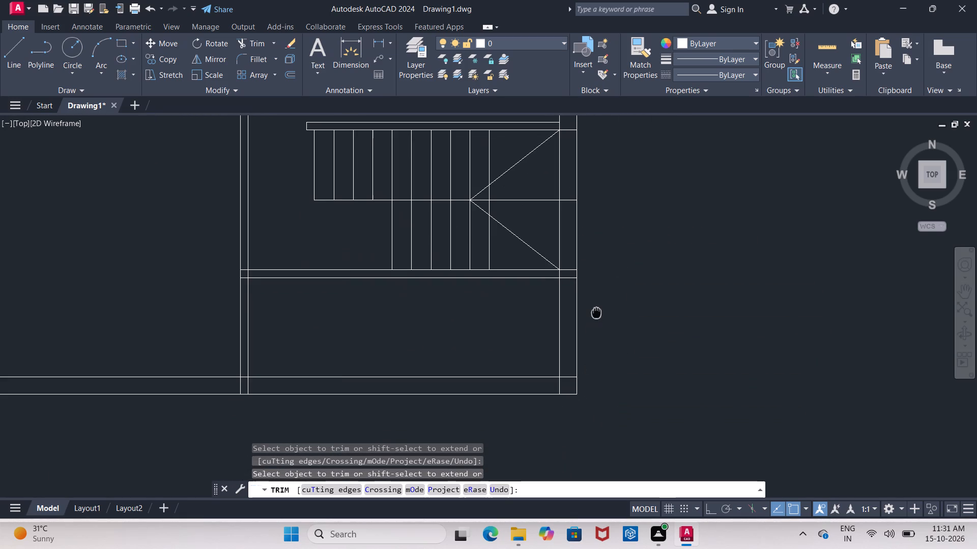
middle_drag(596, 312, 576, 335)
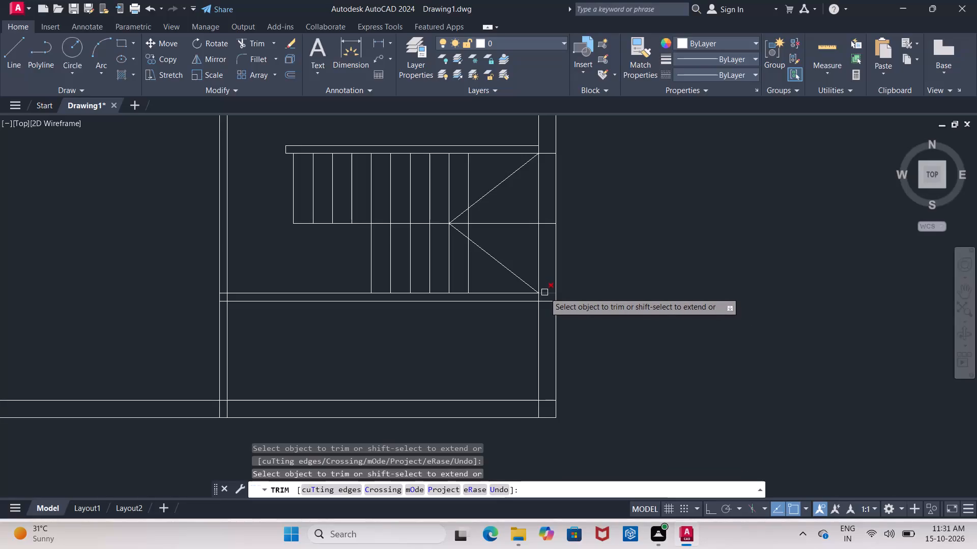
click(545, 292)
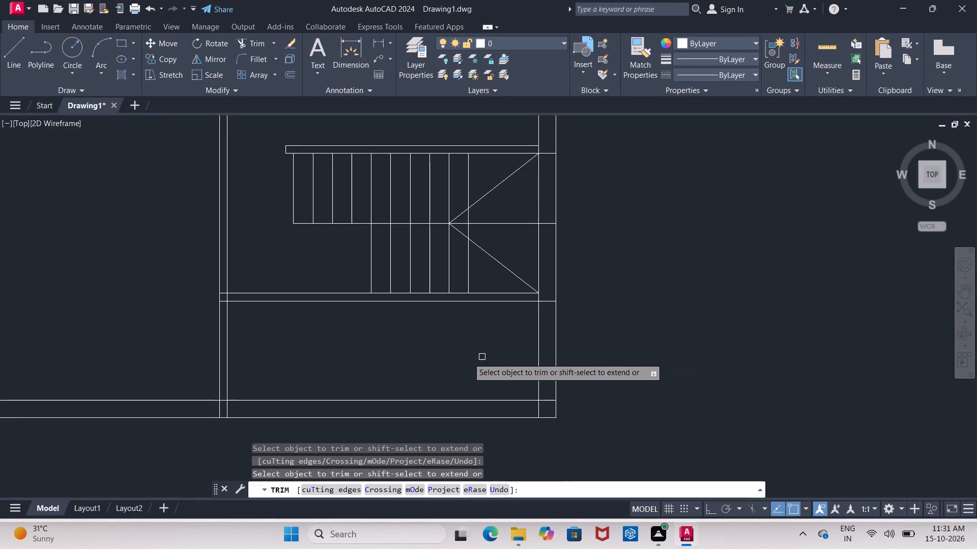
middle_drag(459, 345, 456, 378)
scroll(532, 291, up, 1)
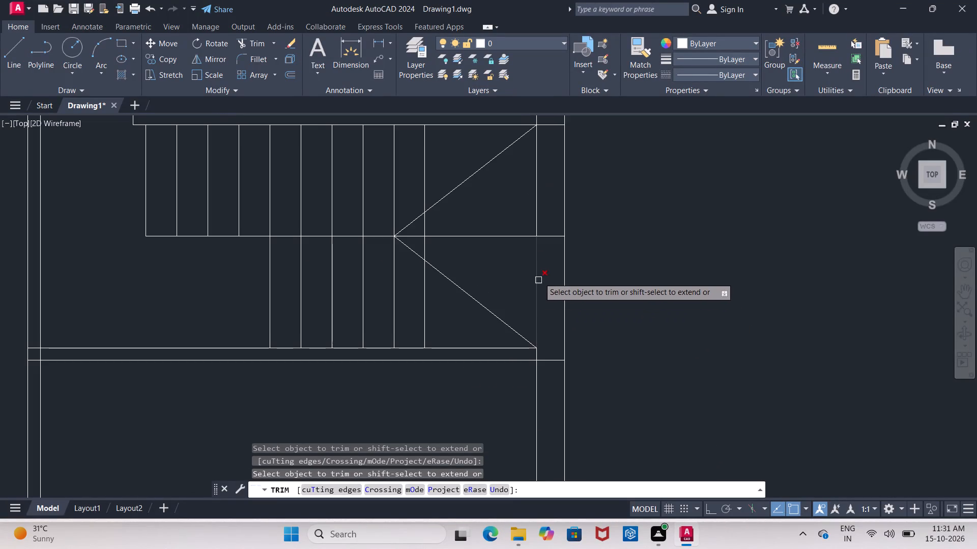
click(551, 239)
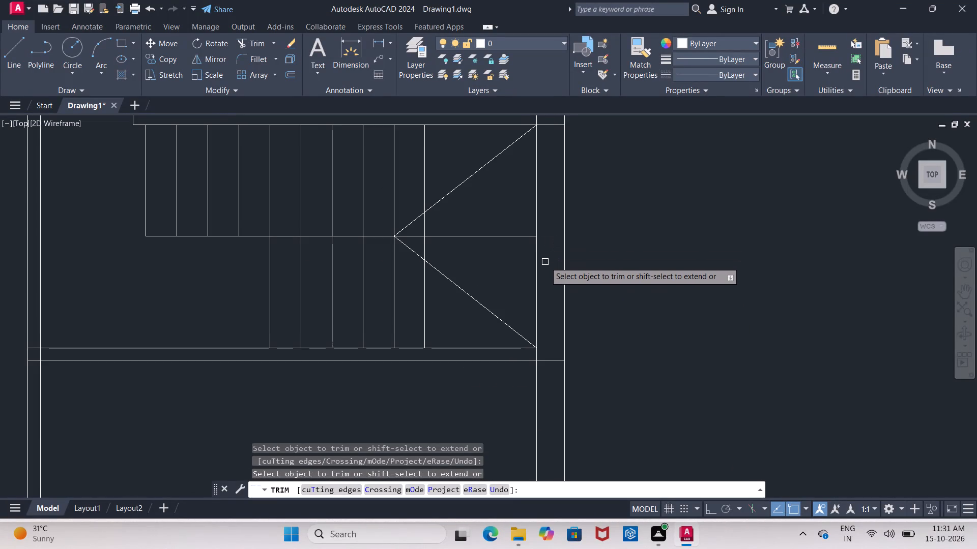
Trim the inner line of the bottom outer wall across the lower-right room below the staircase.
scroll(544, 264, down, 2)
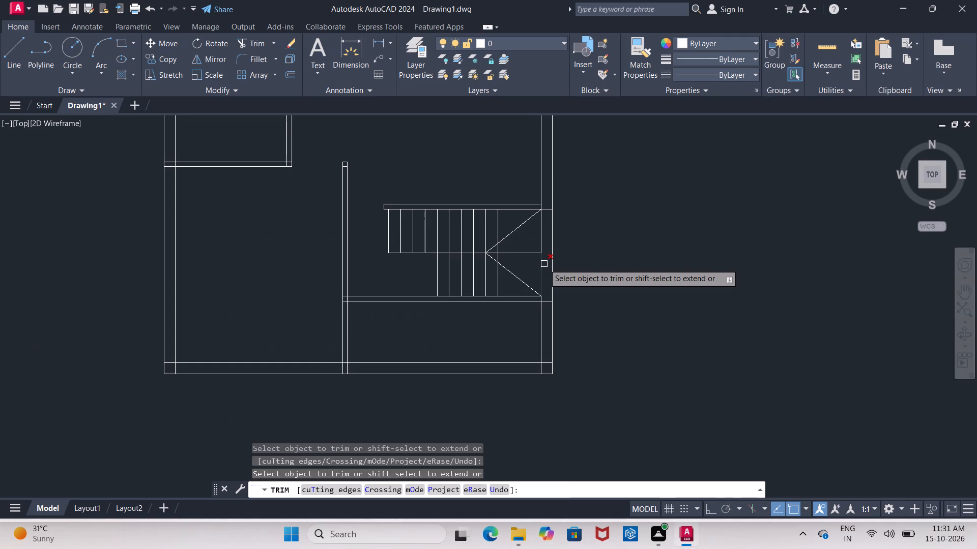
scroll(544, 264, down, 1)
scroll(481, 319, up, 2)
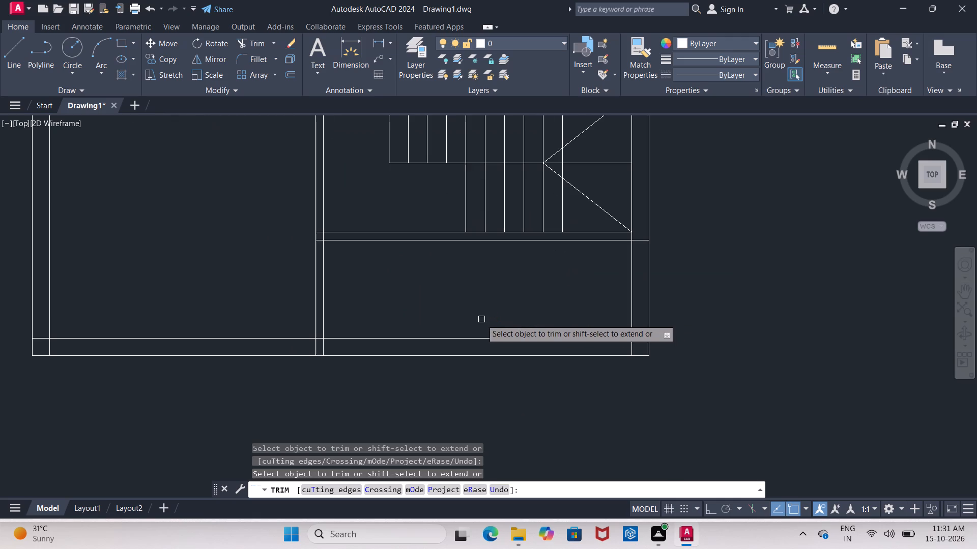
middle_drag(481, 319, 497, 272)
click(488, 290)
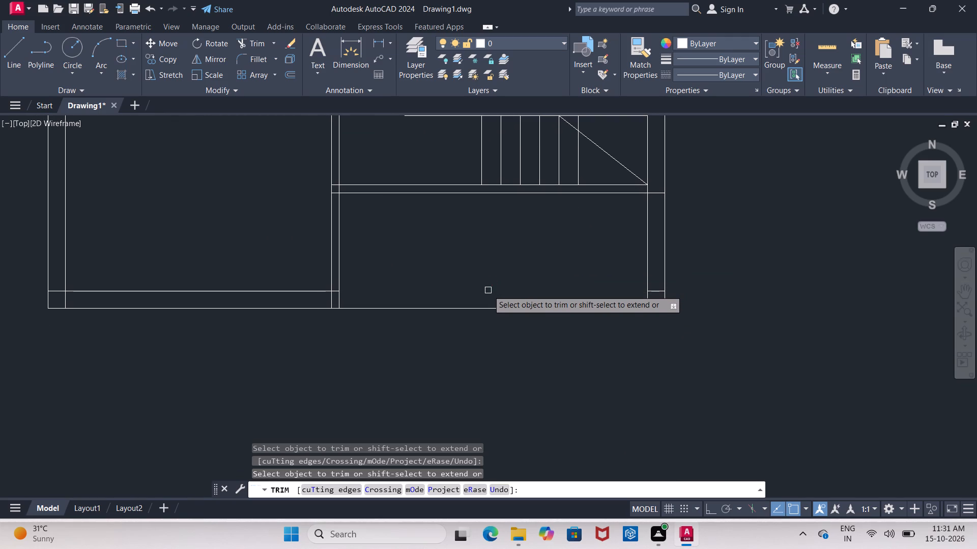
middle_drag(503, 276, 500, 257)
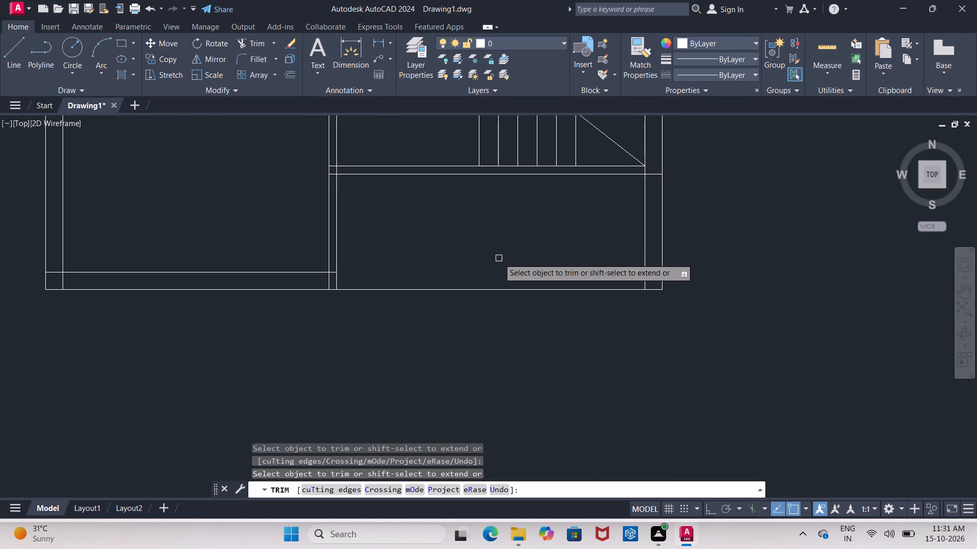
key(Return)
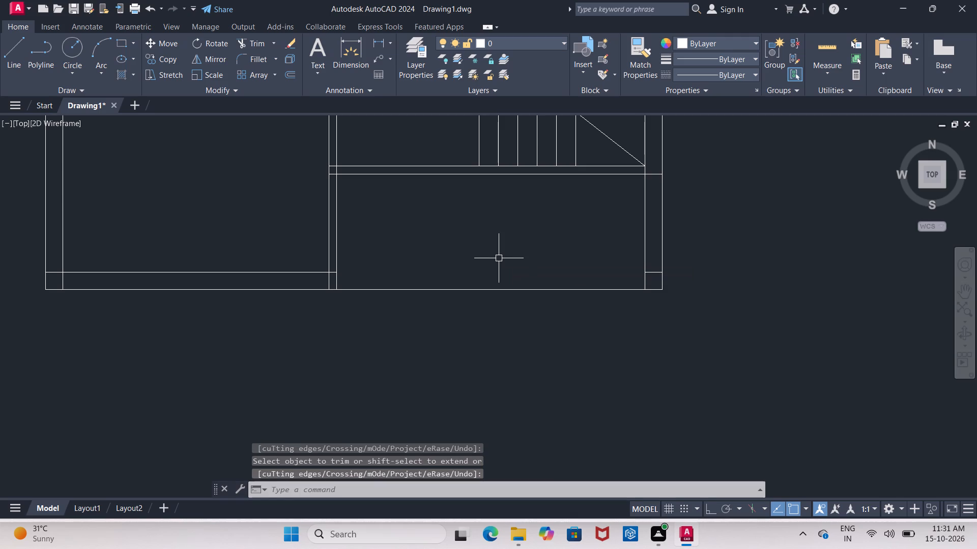
key(Escape)
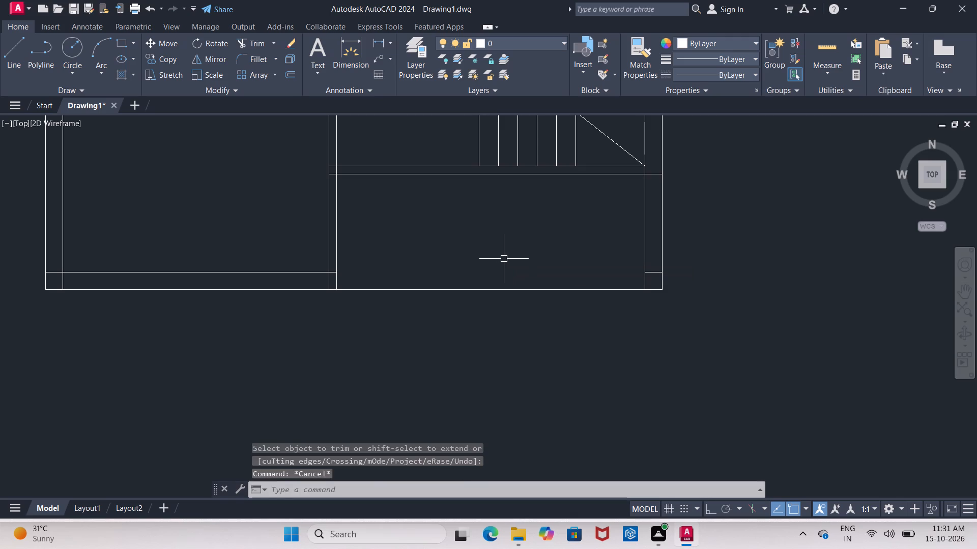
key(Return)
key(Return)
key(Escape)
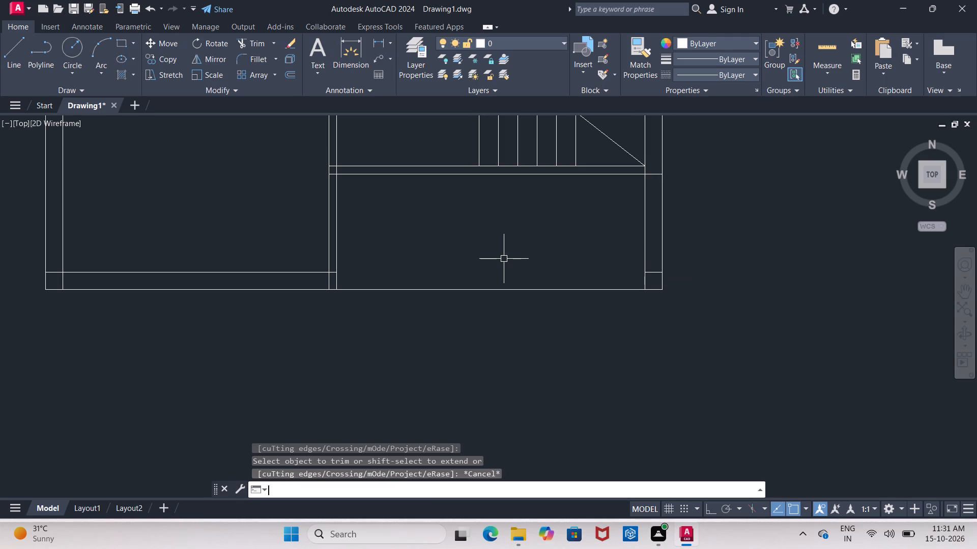
Offset the bottom outer wall's lower line 10" downward, and offset that copy another 10" downward.
key(o)
key(Return)
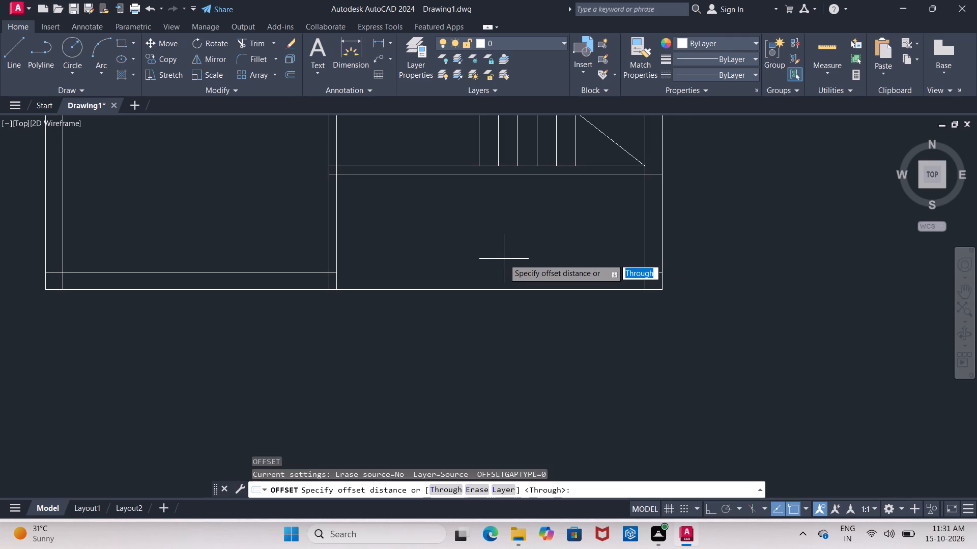
text(10)
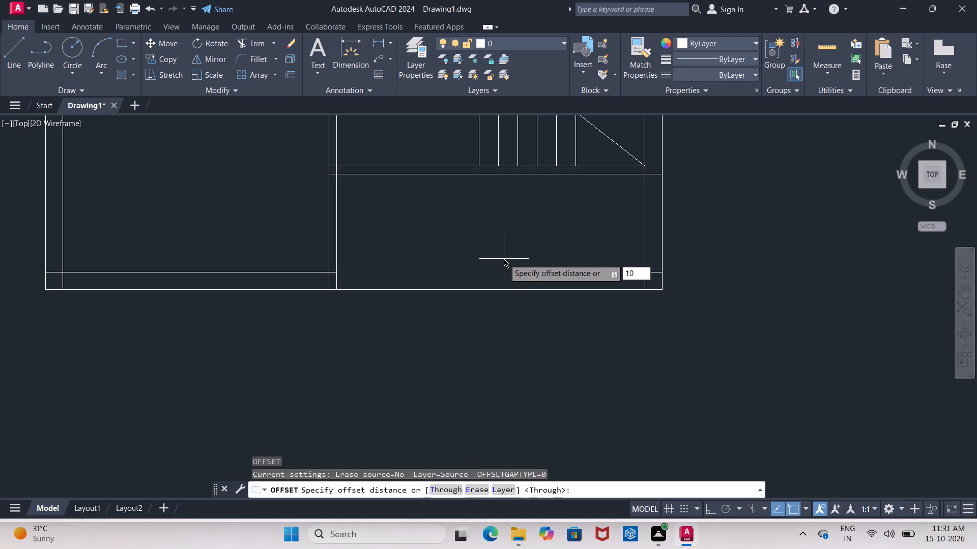
key(shift+quotedbl)
key(Return)
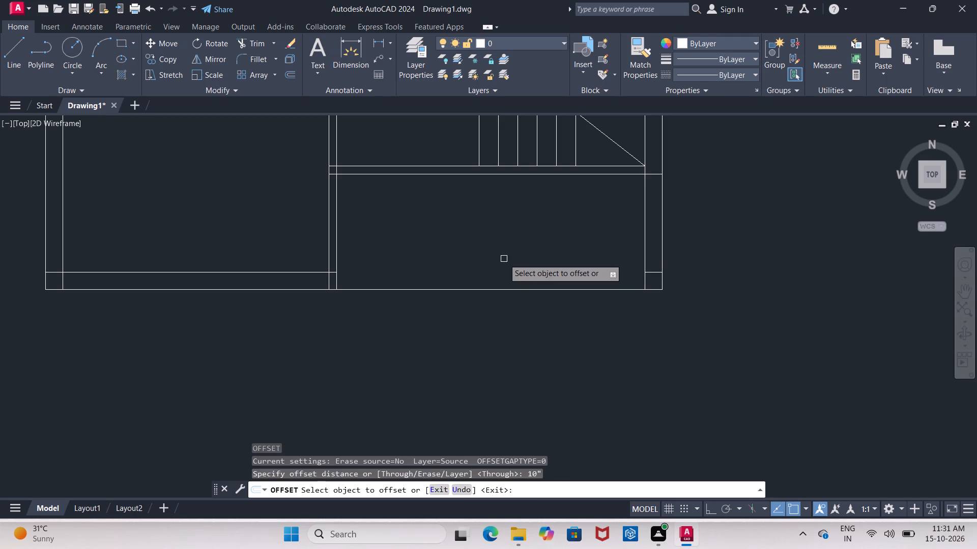
click(508, 288)
click(502, 328)
click(505, 310)
click(505, 357)
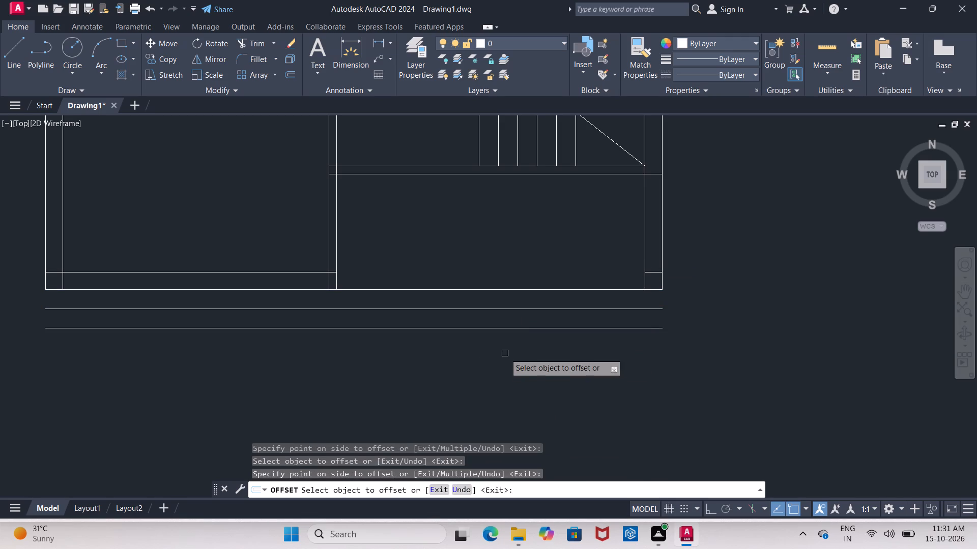
key(Escape)
Extend both lines of the right outer wall down to the lowest 10" offset line.
text(EX)
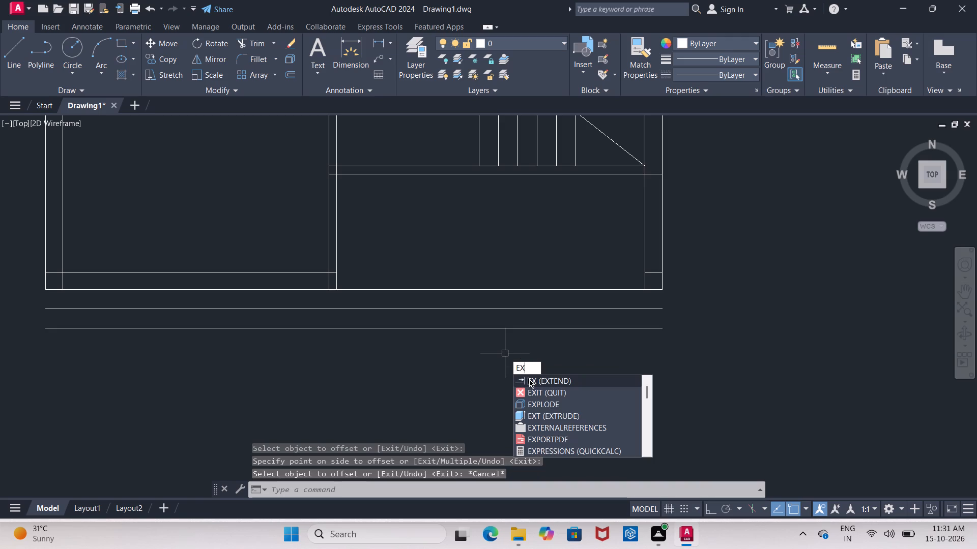
click(531, 382)
double_click(644, 256)
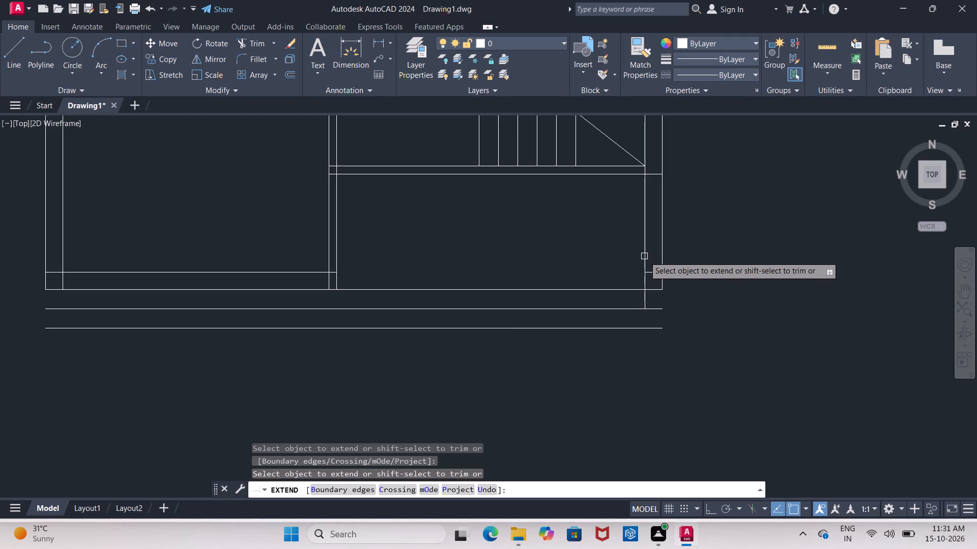
click(646, 261)
click(662, 256)
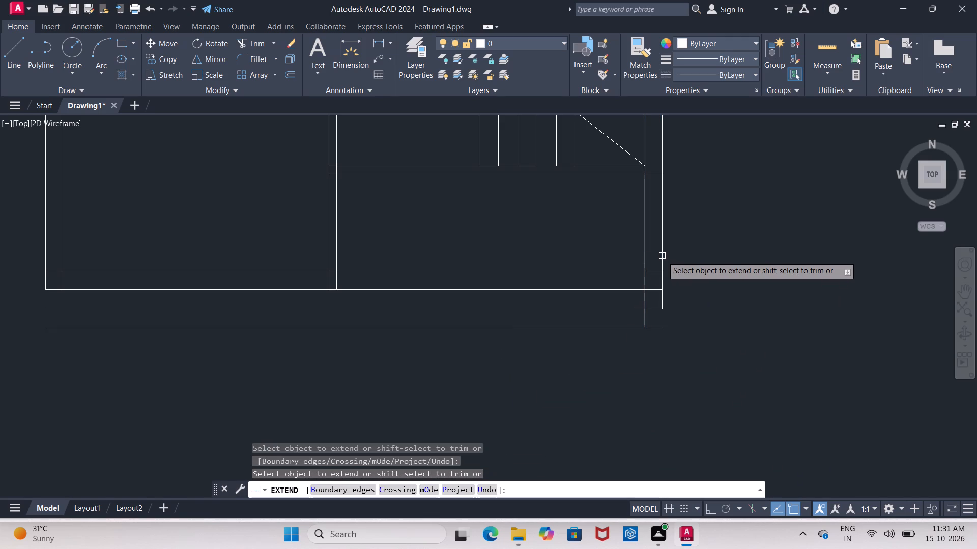
click(662, 259)
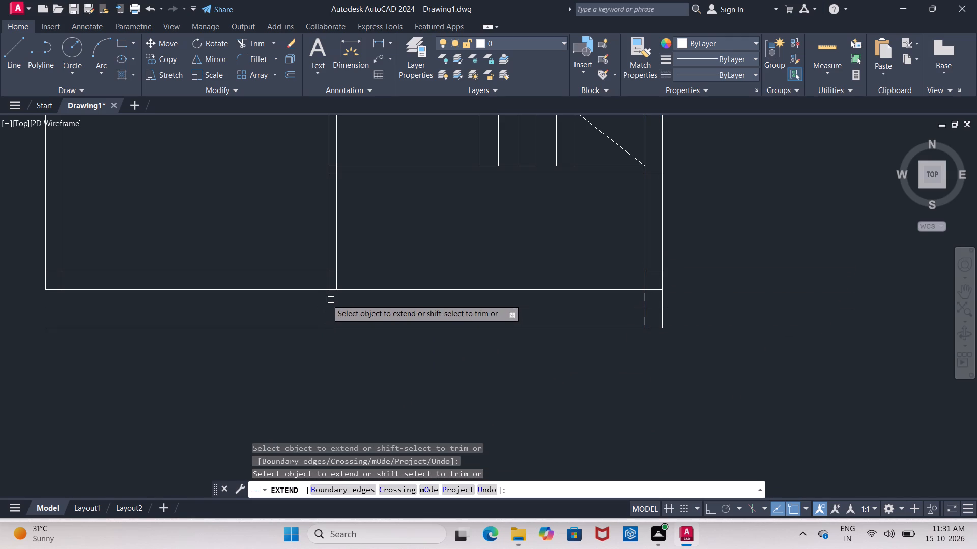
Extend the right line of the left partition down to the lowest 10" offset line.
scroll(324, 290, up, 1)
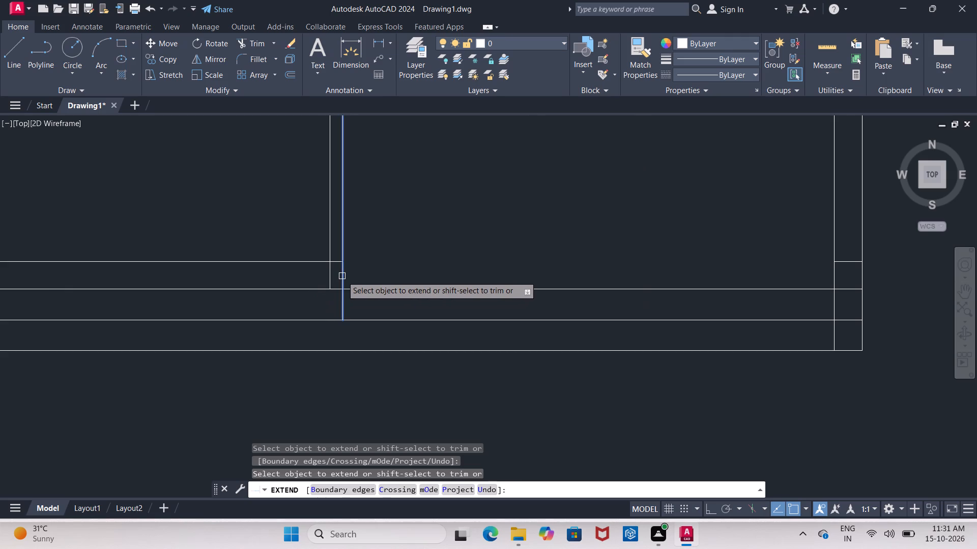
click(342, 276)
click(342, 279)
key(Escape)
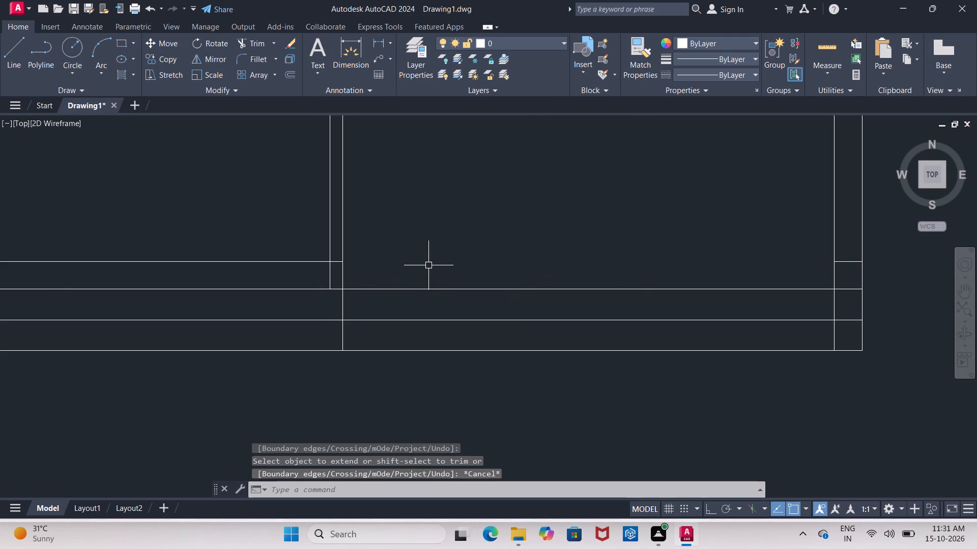
Offset the extended right line of the left partition 9" to the left.
key(o)
key(Return)
key(9)
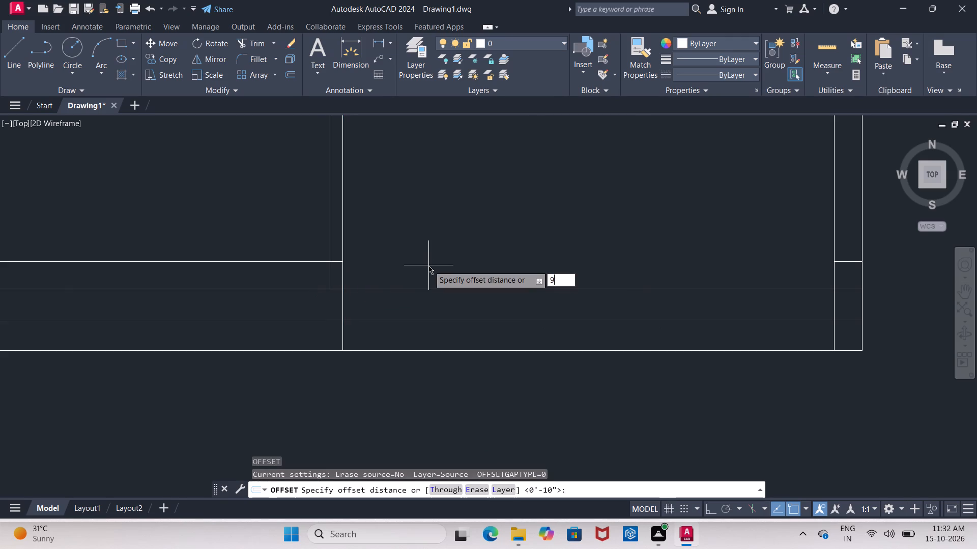
key(shift+quotedbl)
key(Return)
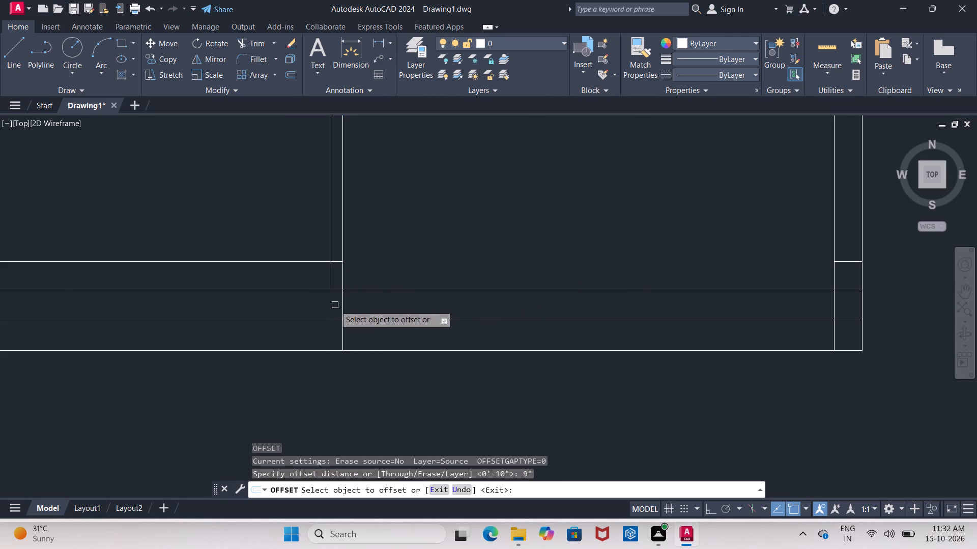
click(343, 305)
click(283, 312)
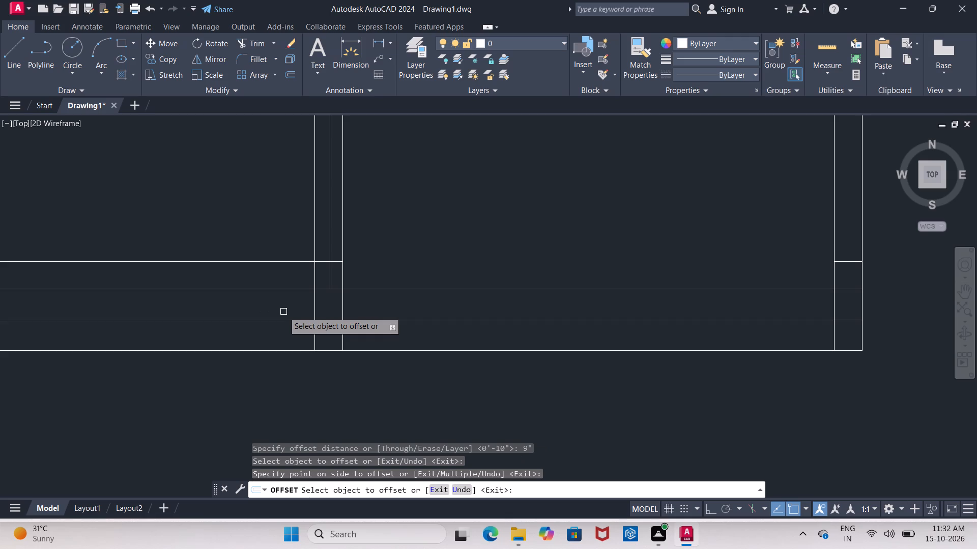
key(Escape)
Trim the 9" offset line above and below the bottom outer wall, and the partition's right line below that wall.
text(TR)
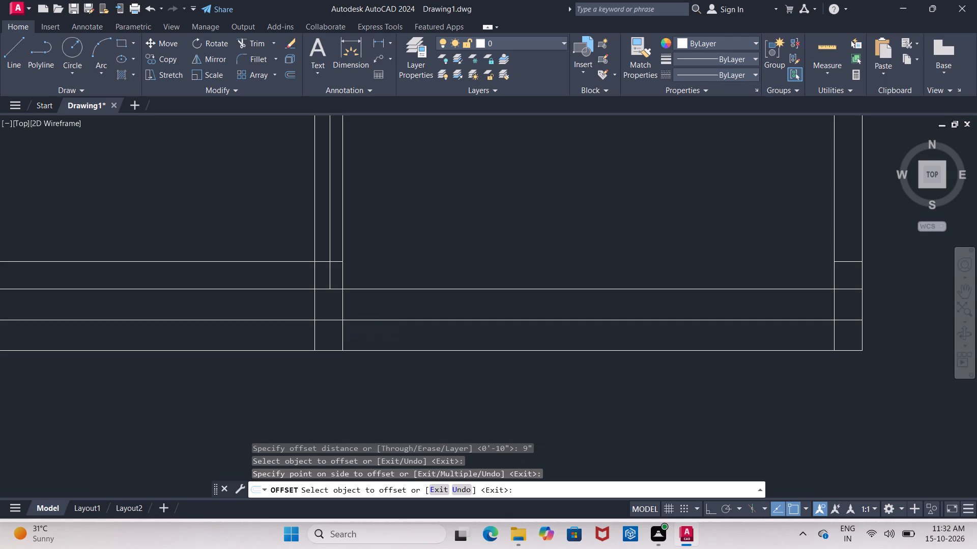
click(326, 337)
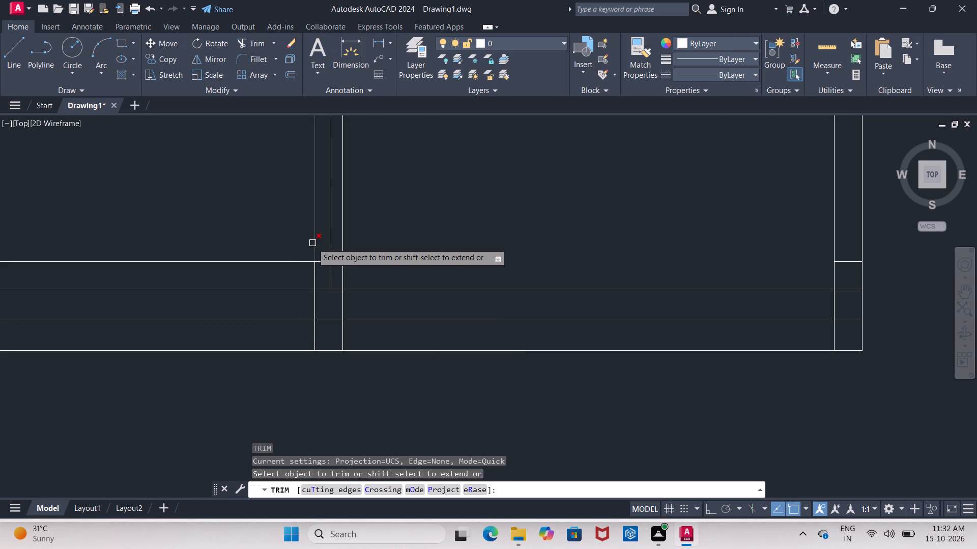
click(312, 243)
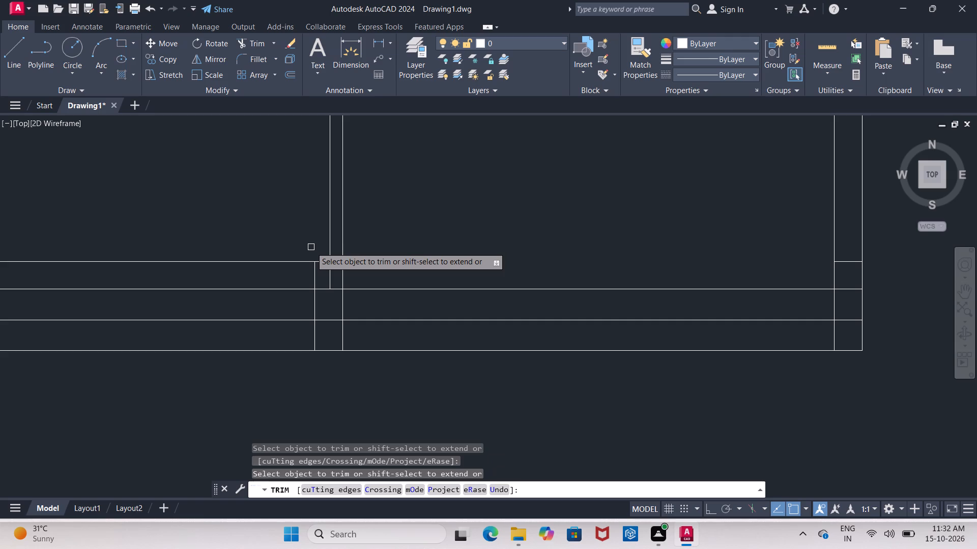
click(313, 306)
click(315, 334)
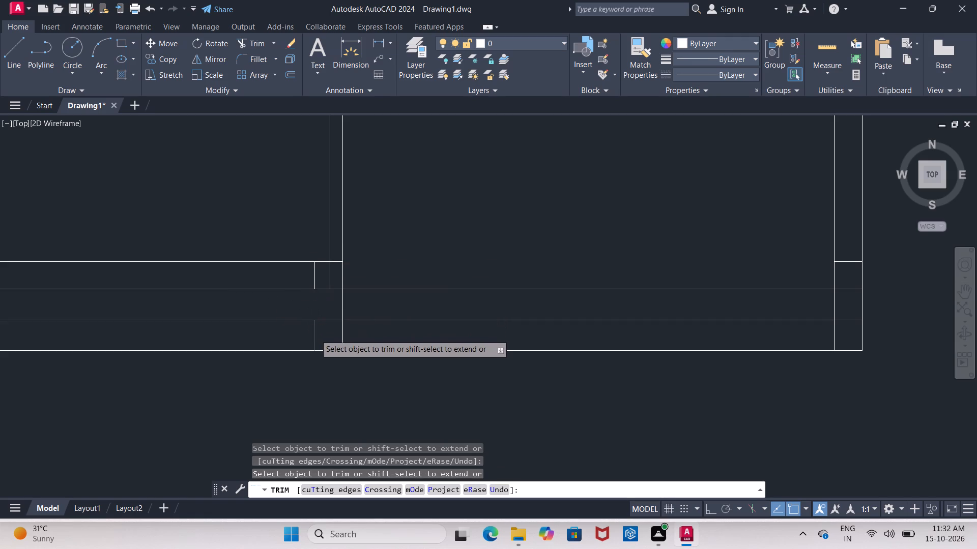
click(342, 302)
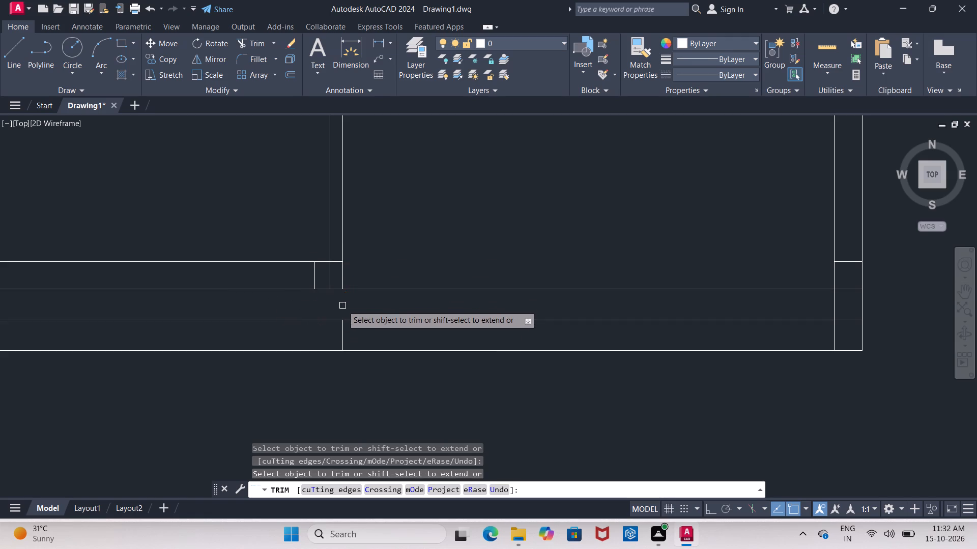
click(343, 339)
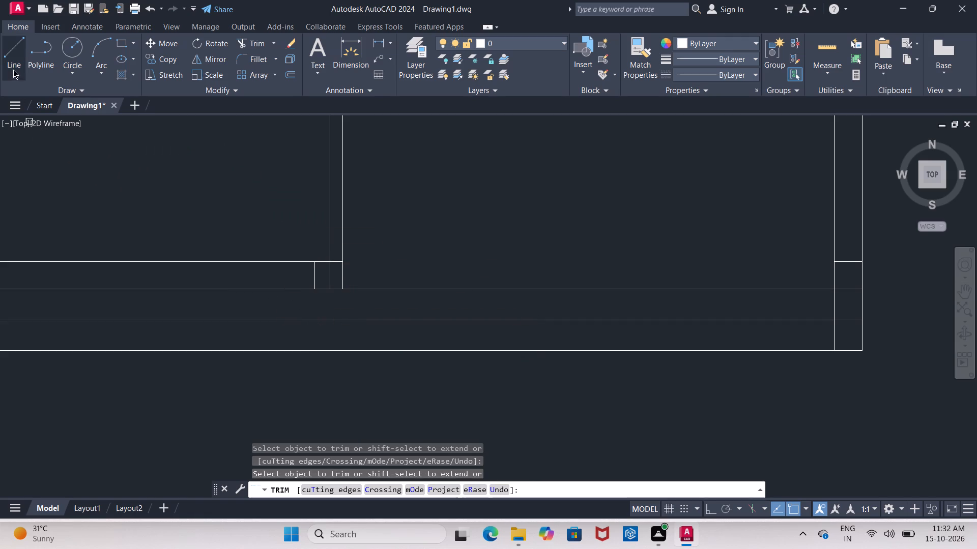
Draw a vertical line from the lower end of the partition's right line down past the lowest 10" offset line.
click(13, 67)
scroll(348, 302, up, 1)
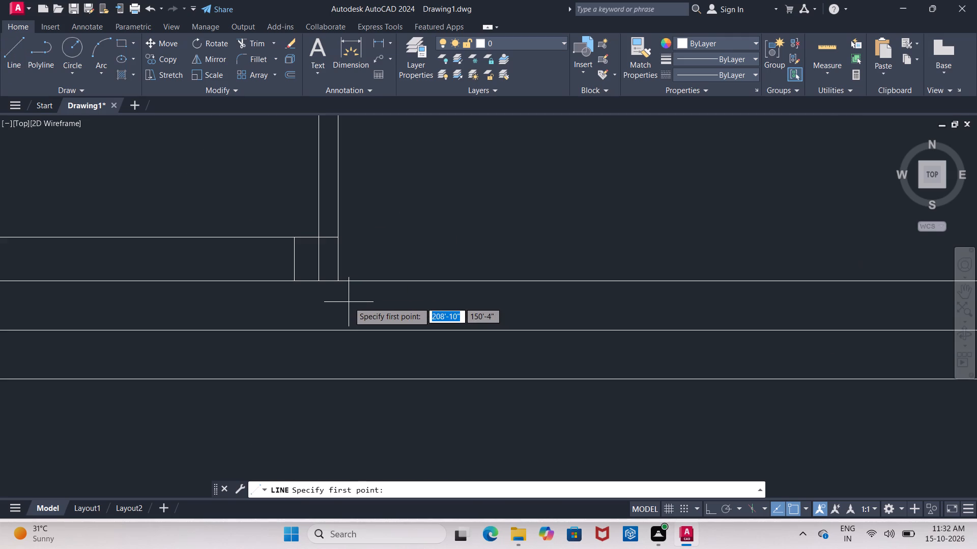
click(339, 284)
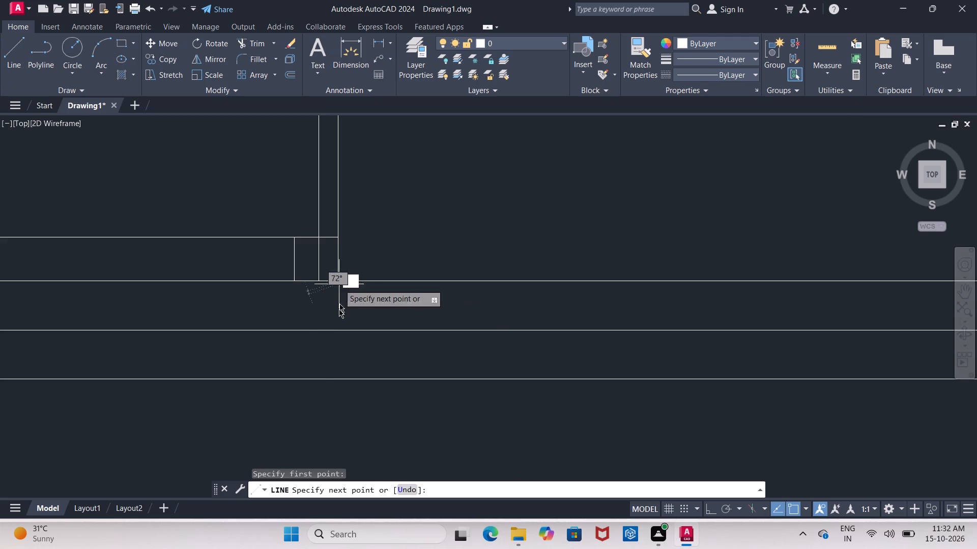
click(339, 410)
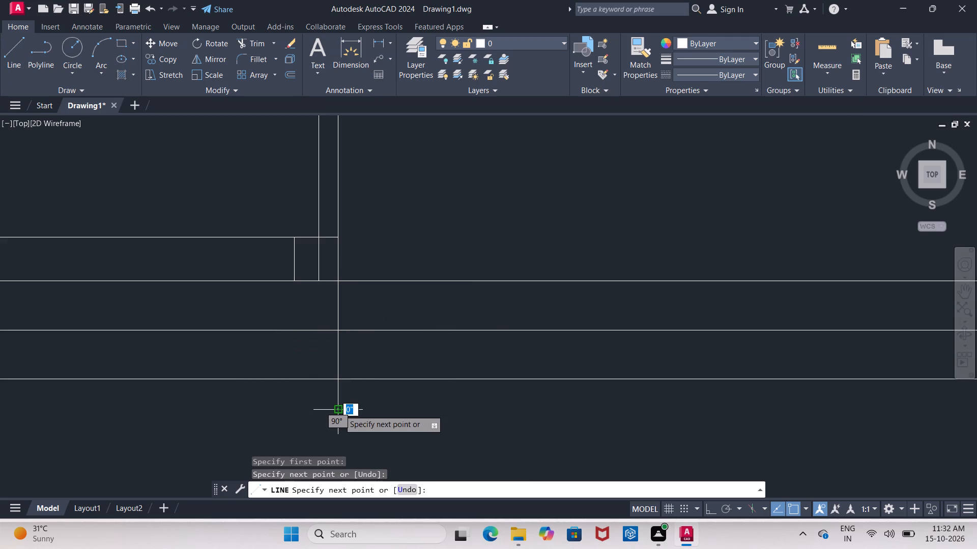
key(Escape)
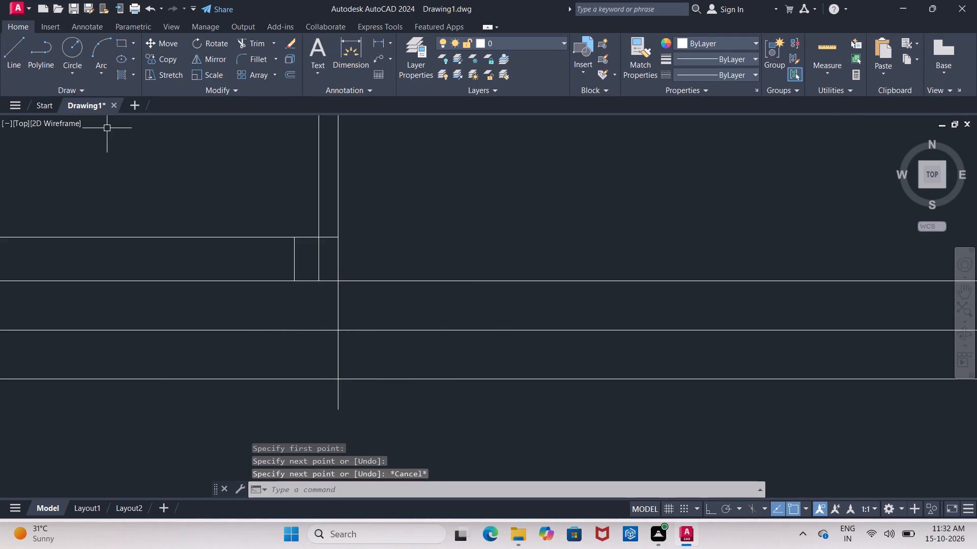
Offset the new vertical line below the partition 9" to the left.
key(o)
key(Return)
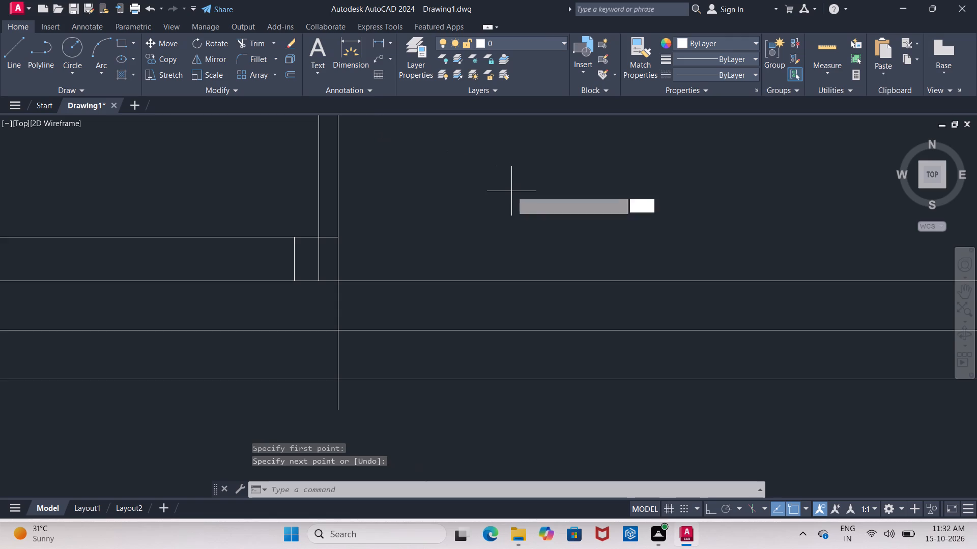
key(9)
key(shift+quotedbl)
key(Return)
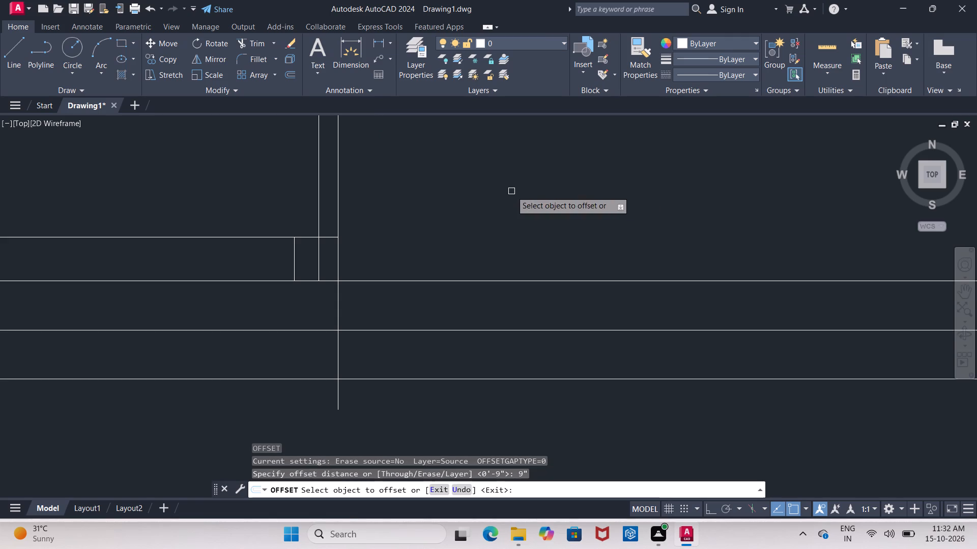
click(337, 313)
click(304, 318)
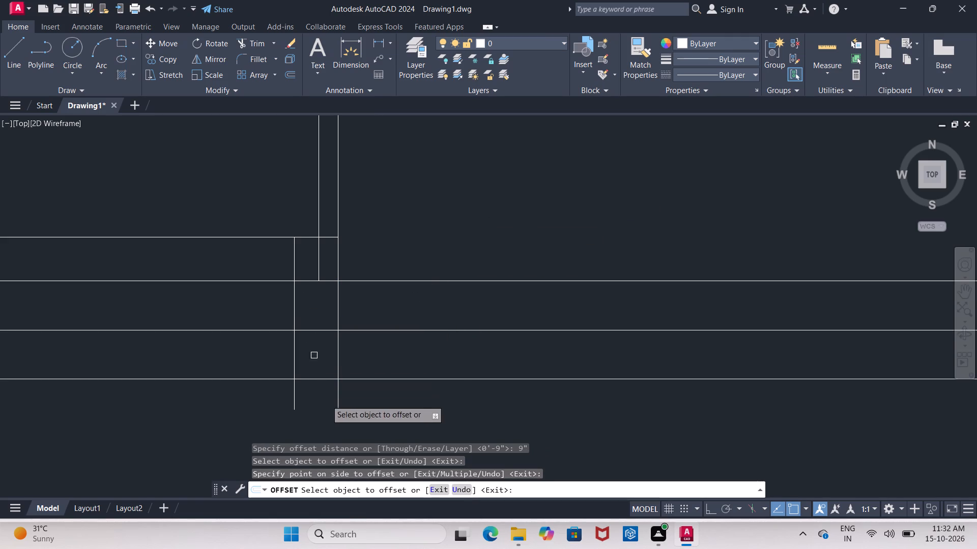
key(Escape)
Trim the ends of both new vertical lines that project below the lowest 10" offset line.
key(t)
key(r)
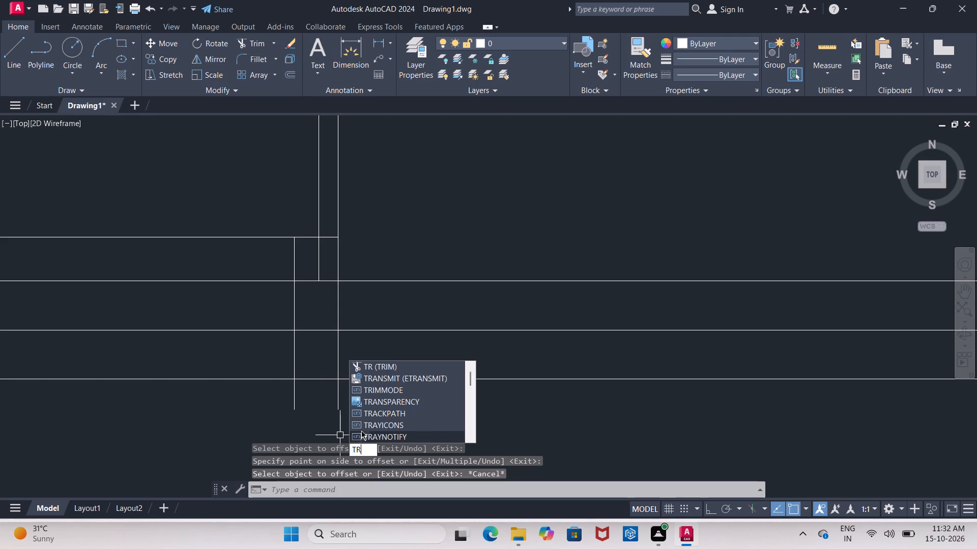
click(377, 371)
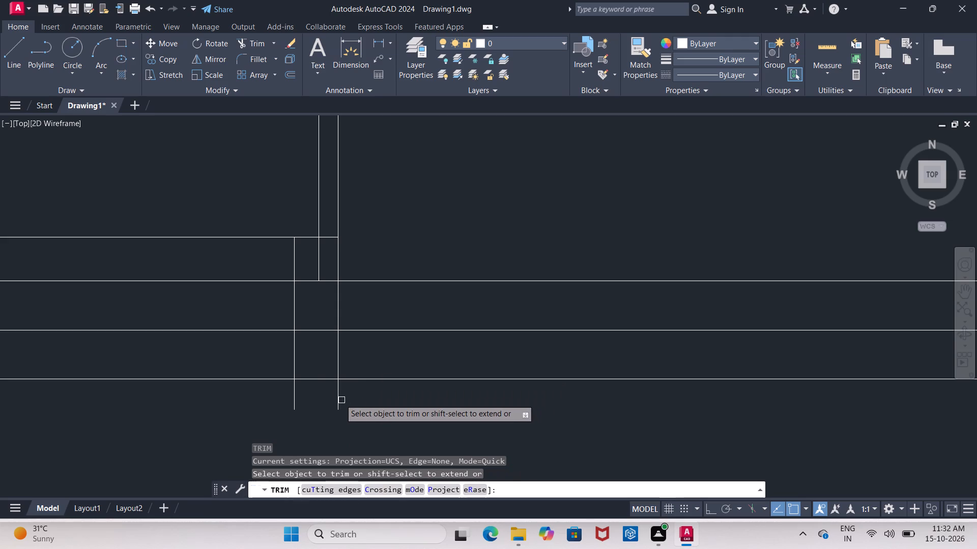
click(338, 395)
click(294, 399)
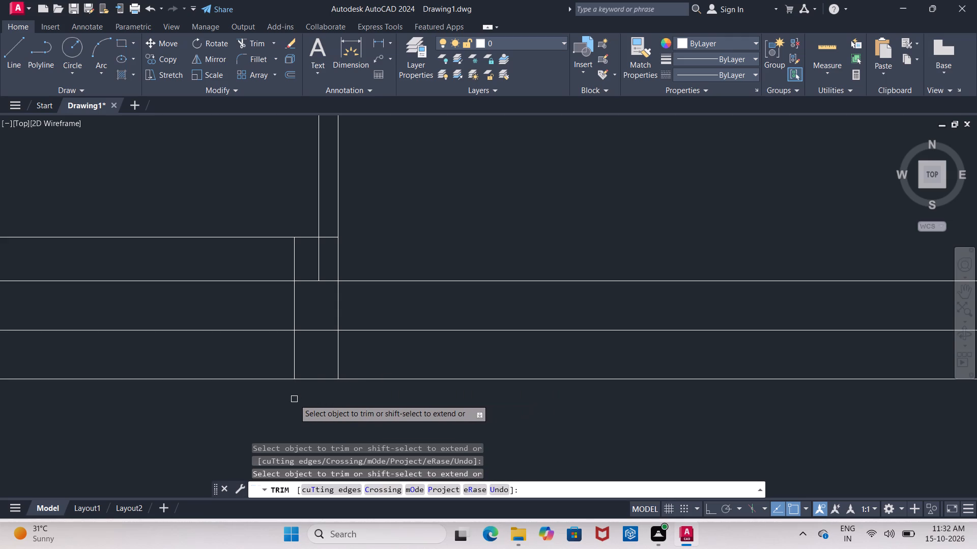
Trim both 10" offset lines left of the new 9" wall, and the middle line's piece inside that wall.
drag(239, 302, 239, 339)
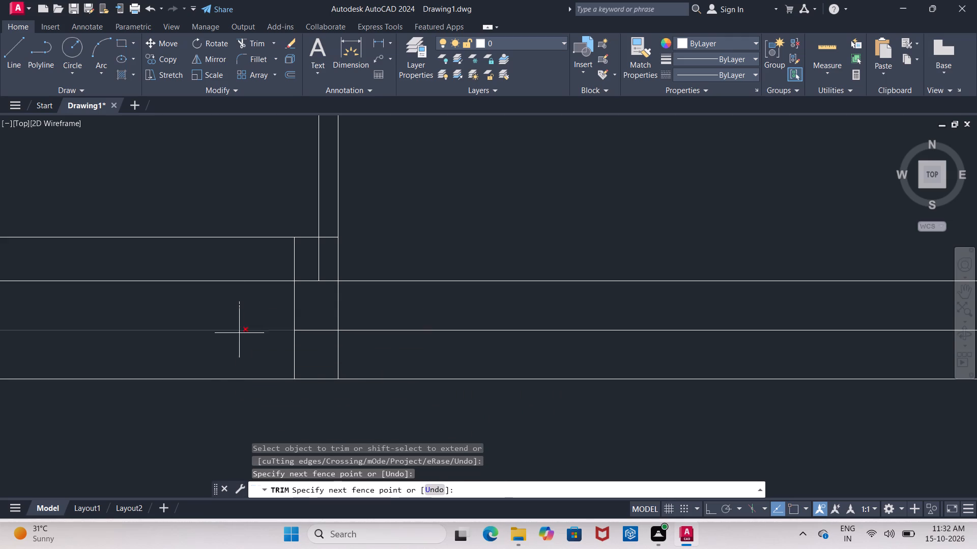
drag(239, 339, 238, 389)
scroll(238, 389, down, 2)
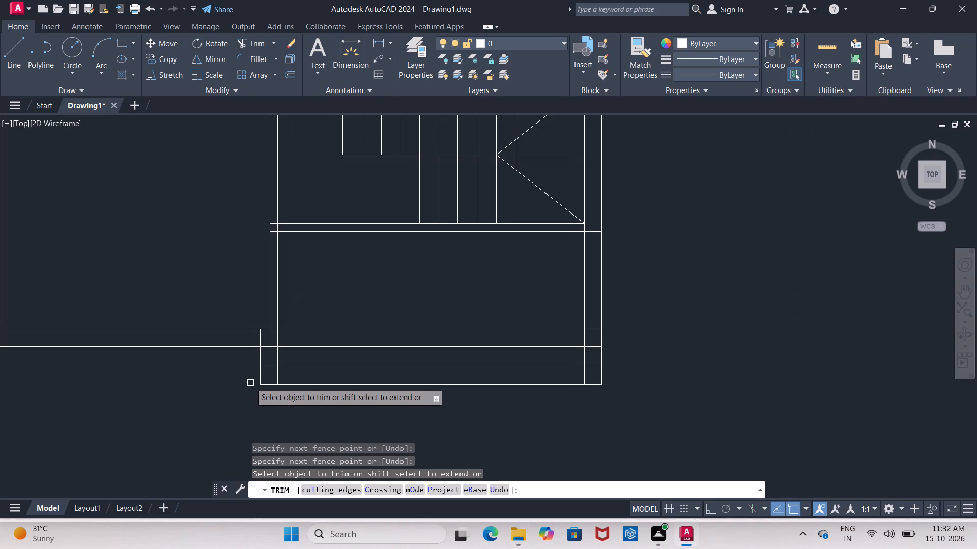
scroll(250, 383, up, 2)
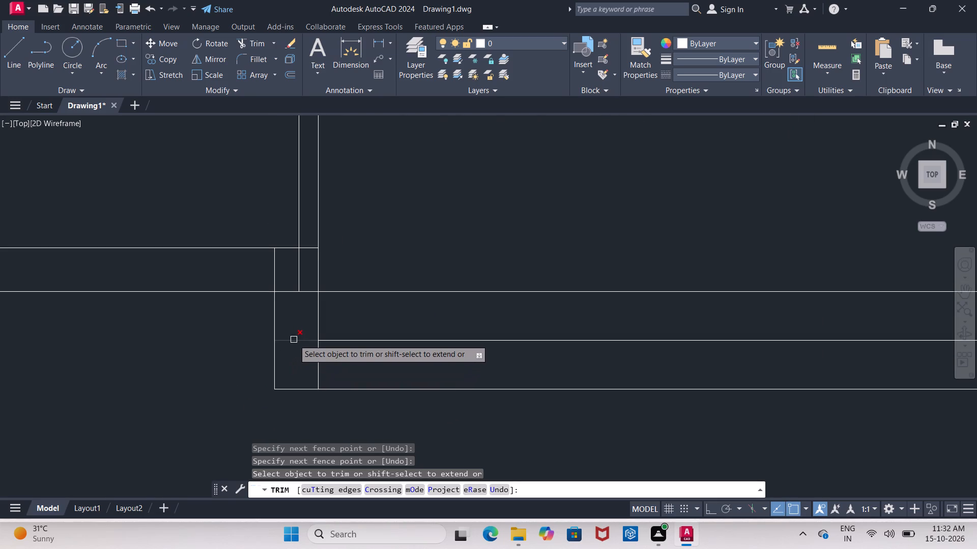
click(294, 340)
Trim both vertical lines of the right outer wall below the lower-right room's bottom line, down to the lowest 10" offset line.
scroll(293, 343, down, 2)
middle_drag(292, 343, 245, 343)
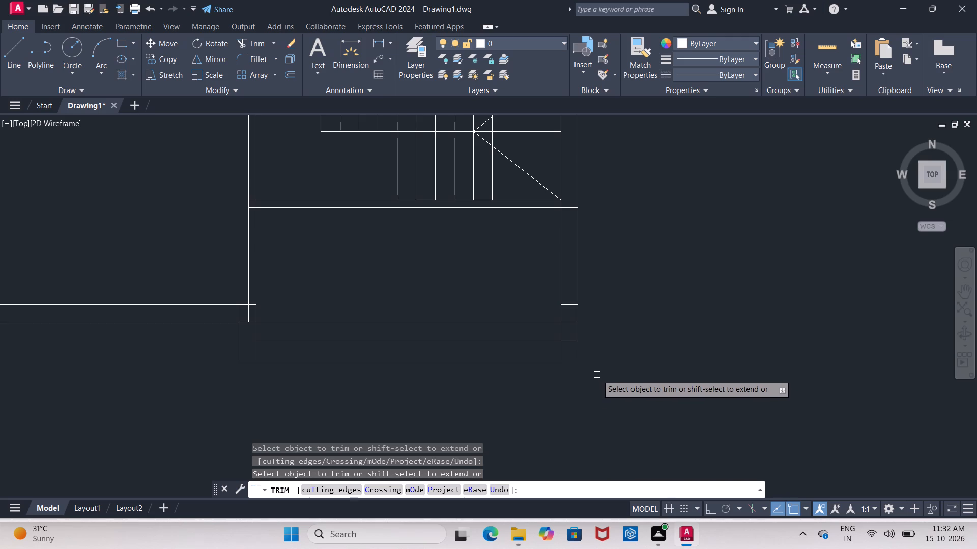
scroll(589, 347, up, 1)
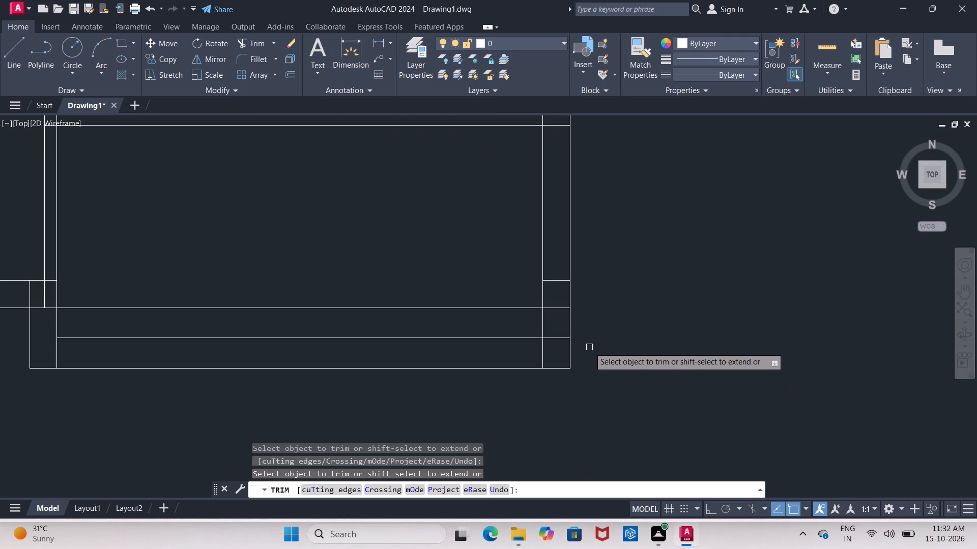
scroll(588, 347, up, 1)
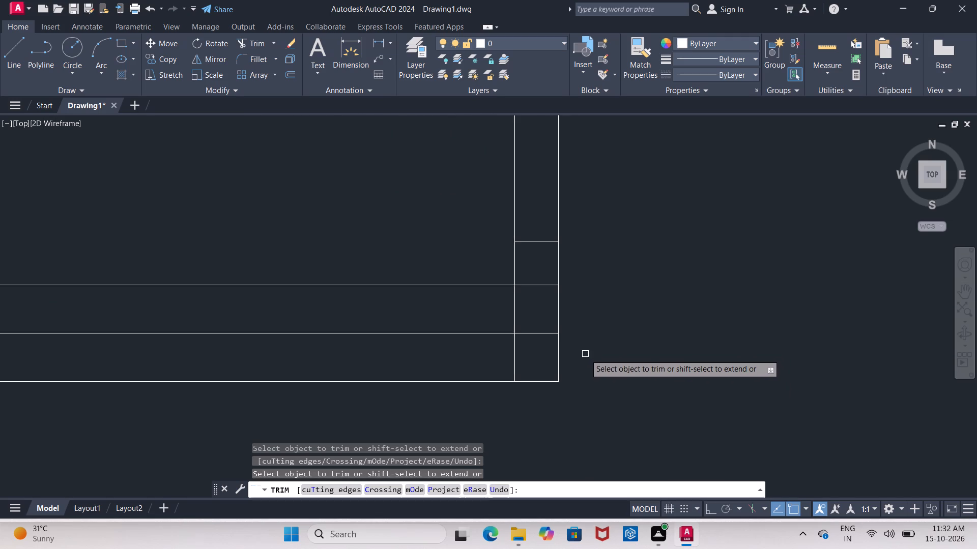
click(517, 308)
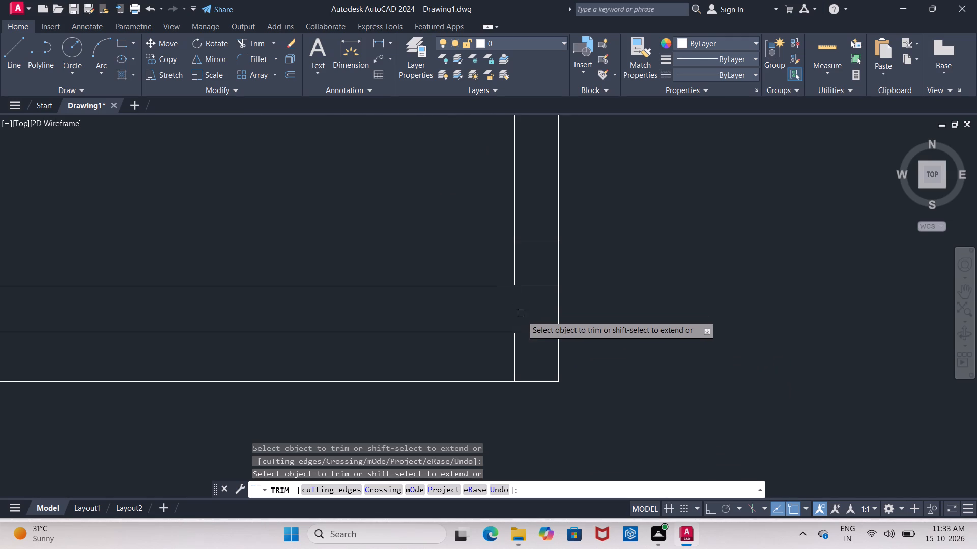
click(559, 306)
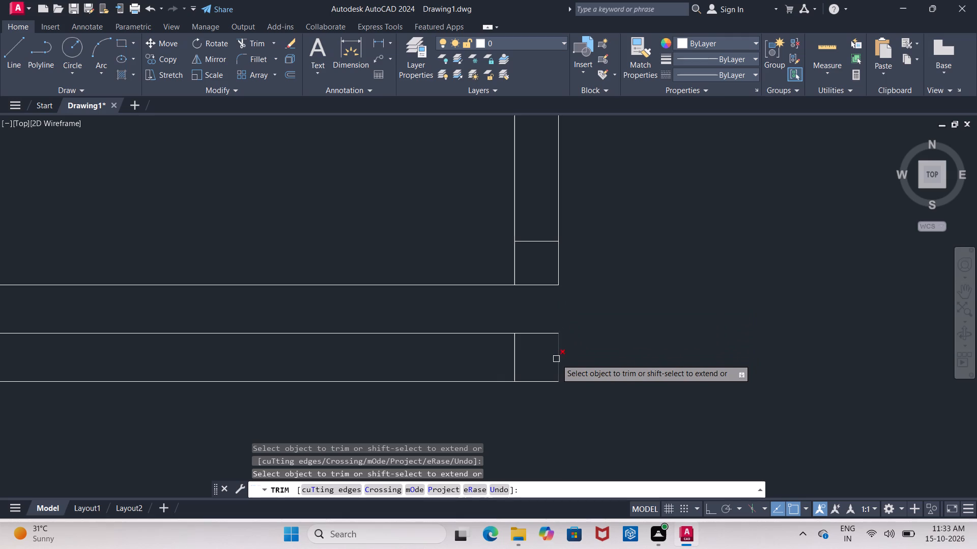
click(556, 359)
click(515, 362)
key(Escape)
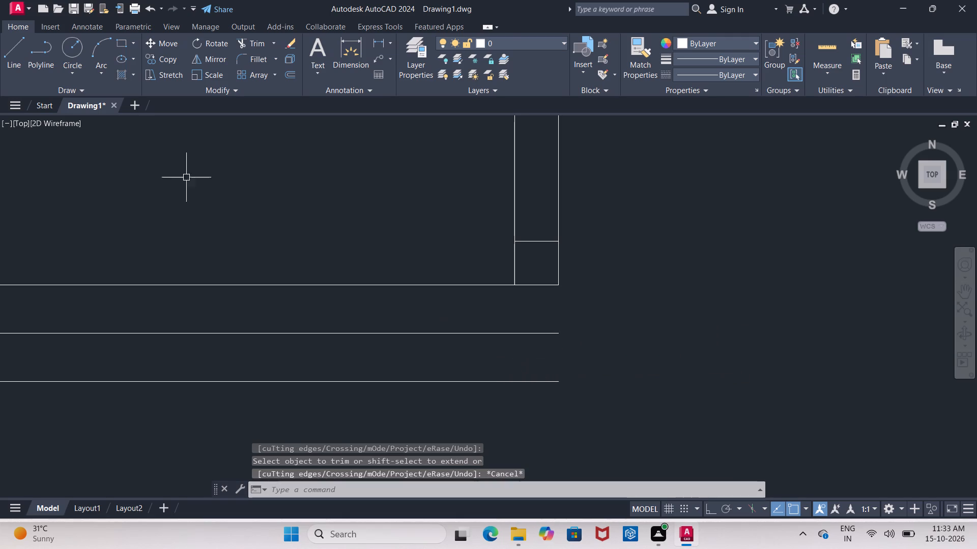
Draw two vertical lines from the lower ends of the right wall's lines down past the lowest 10" offset line.
click(13, 51)
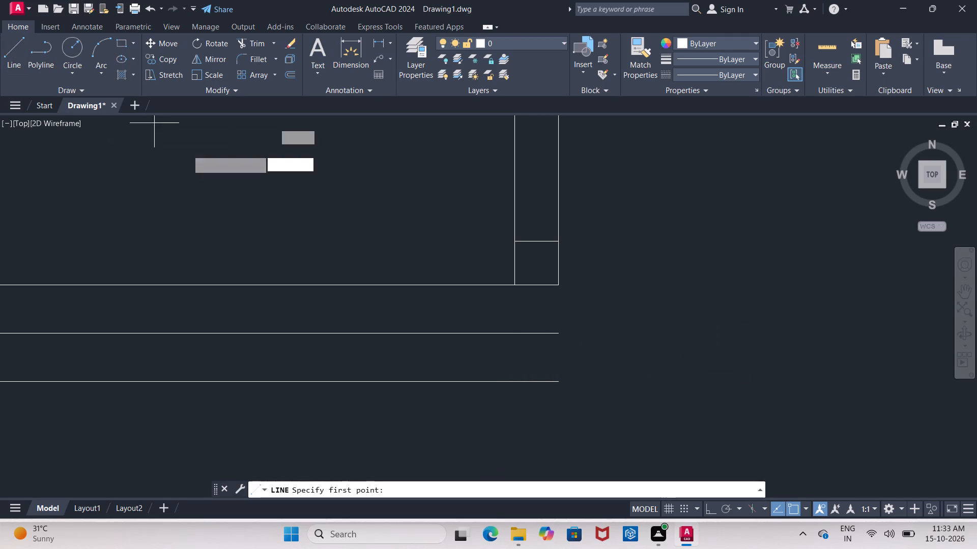
click(518, 286)
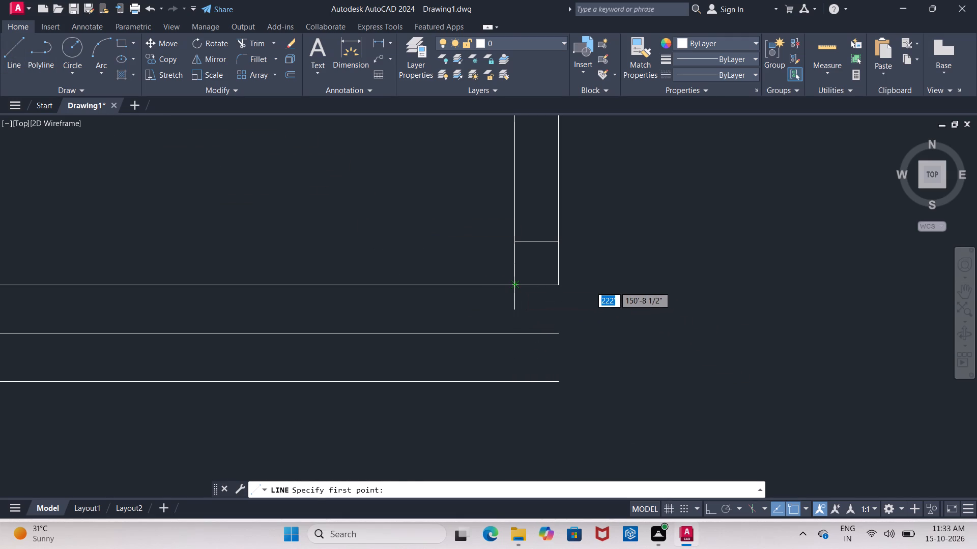
click(511, 422)
key(Escape)
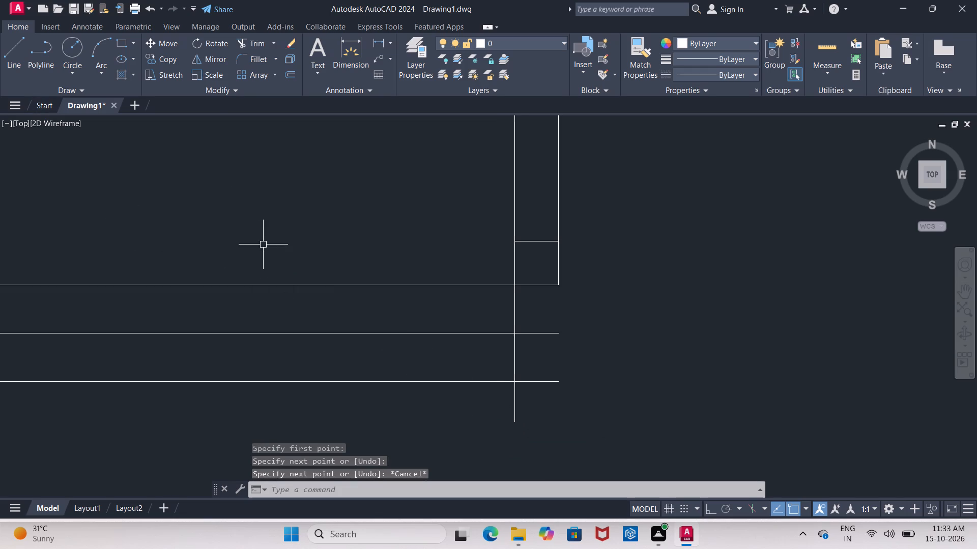
click(16, 57)
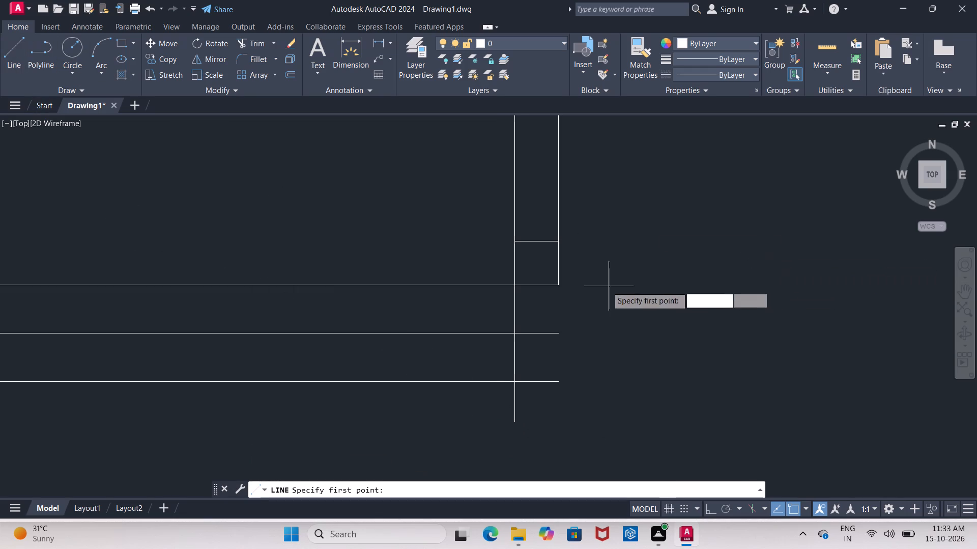
click(557, 285)
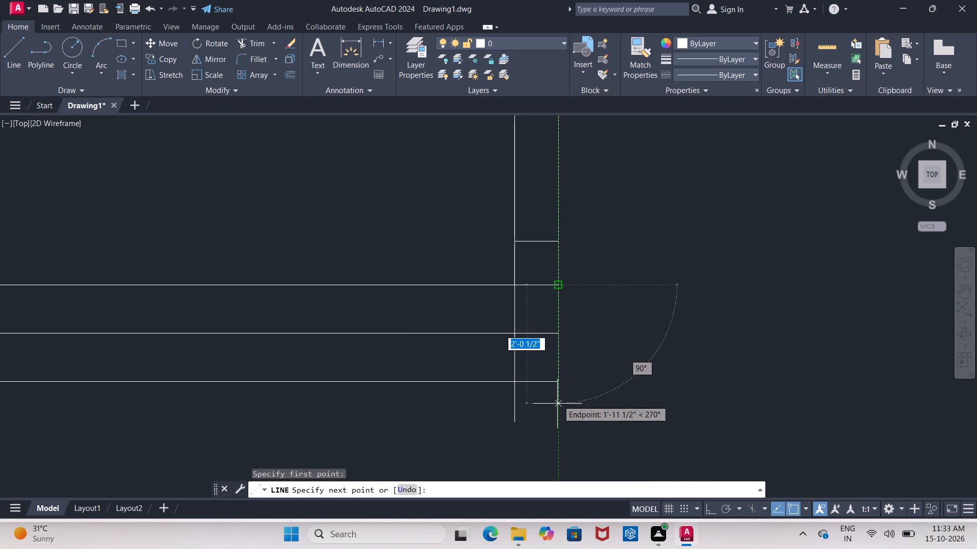
click(557, 415)
key(Escape)
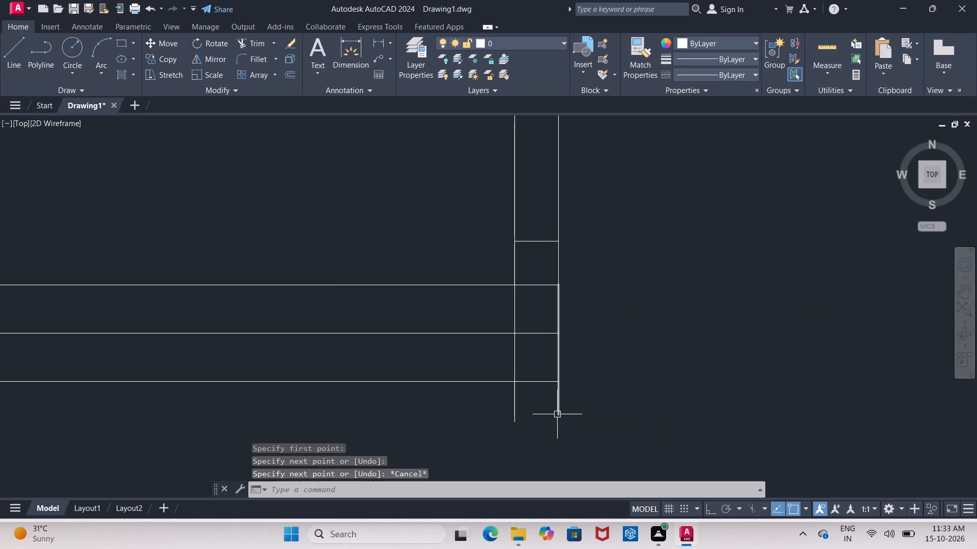
key(Escape)
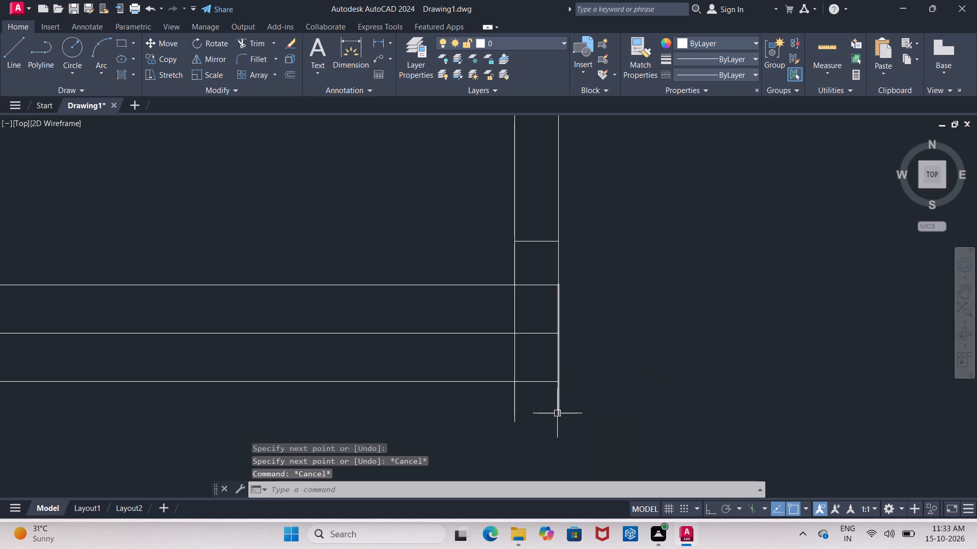
Trim the new vertical lines' ends below the lowest offset line, and the middle offset line's piece inside the right wall.
key(t)
key(r)
click(595, 441)
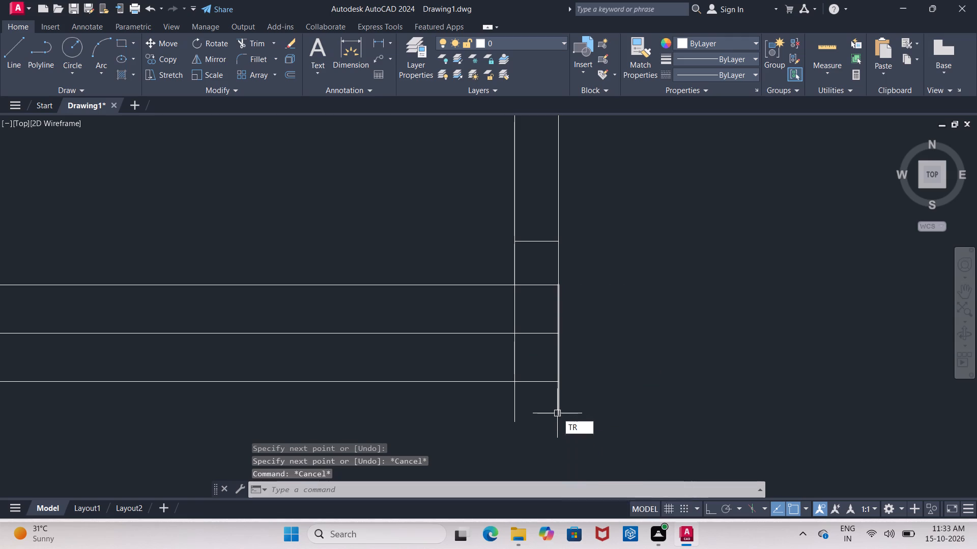
drag(468, 398, 626, 398)
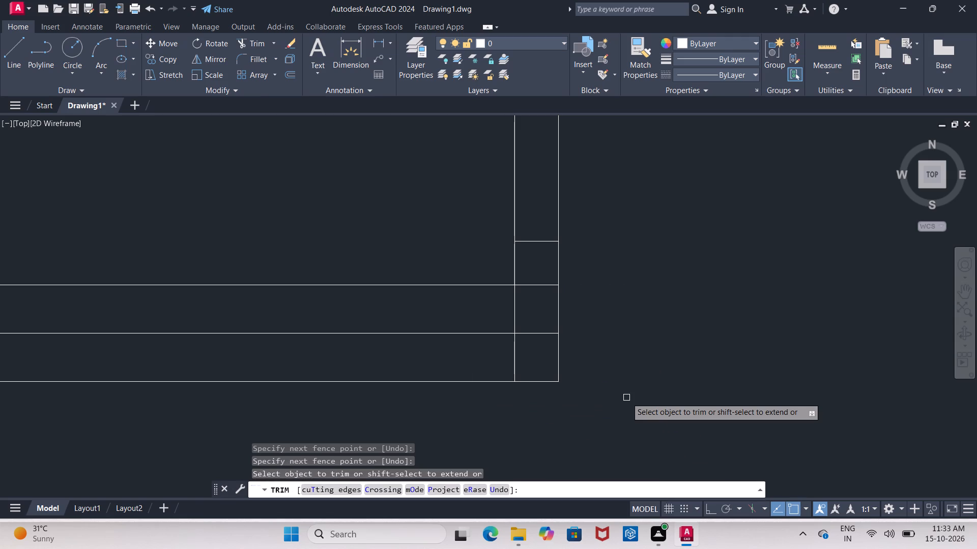
click(529, 333)
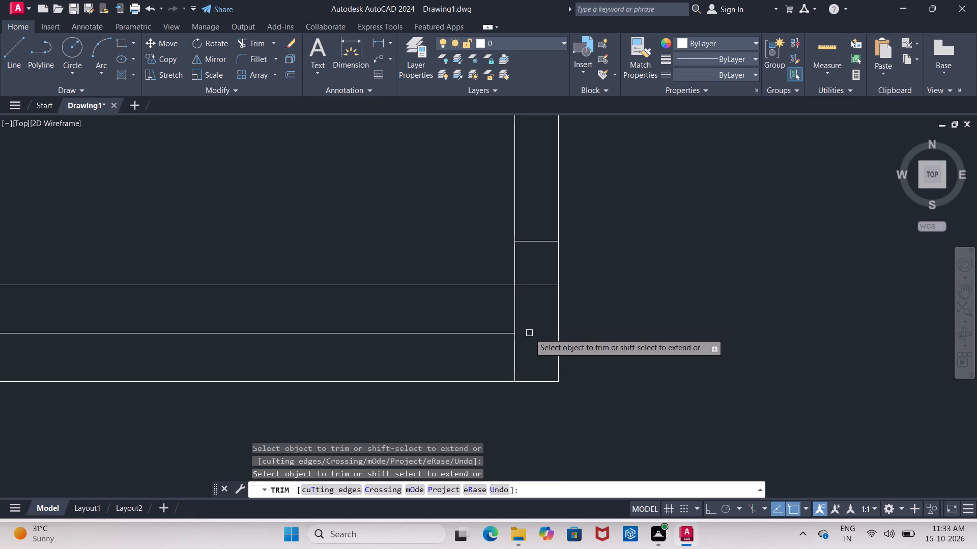
Trim the overlapping pieces of the partition's left line and the upper bottom-wall line at the lower-right room's lower-left corner.
scroll(529, 333, down, 2)
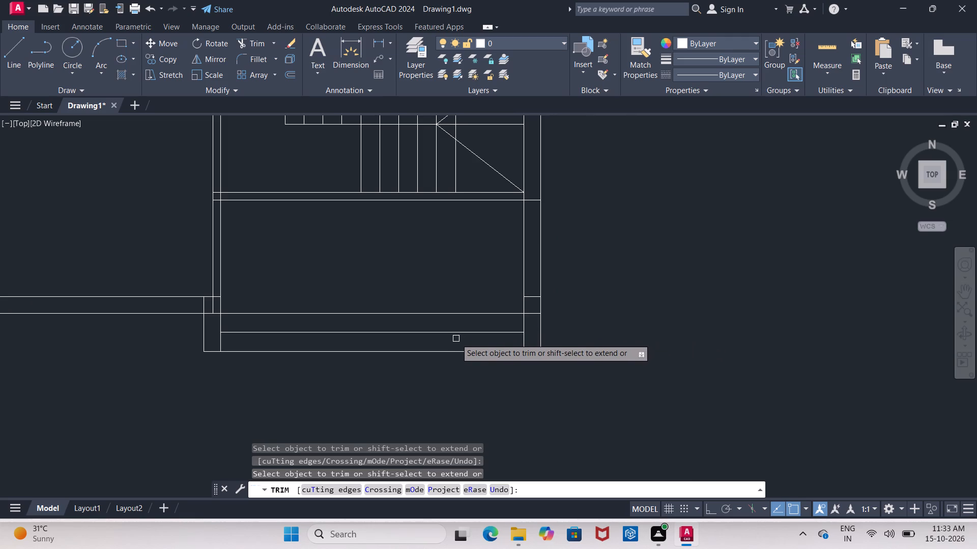
scroll(215, 315, up, 3)
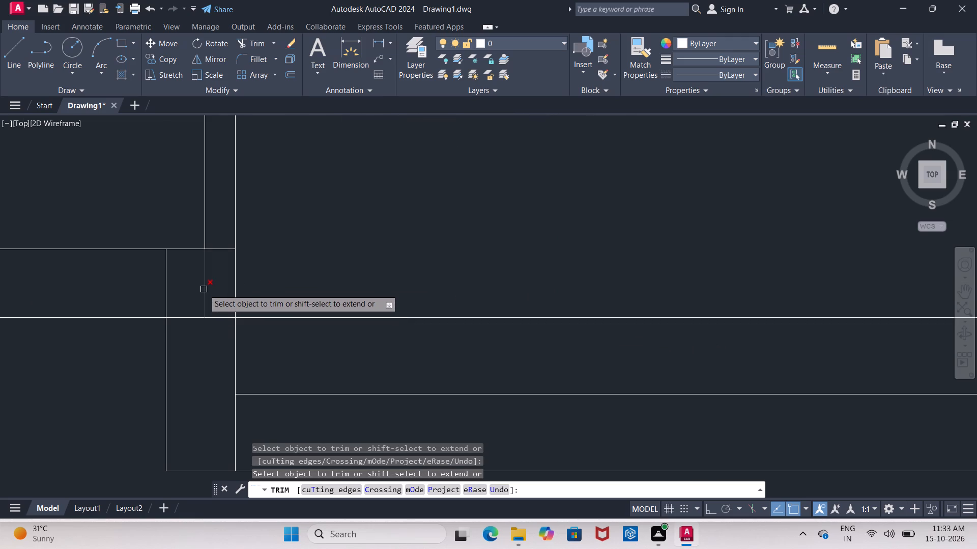
click(204, 289)
scroll(383, 267, down, 2)
middle_drag(394, 267, 385, 312)
scroll(394, 267, down, 1)
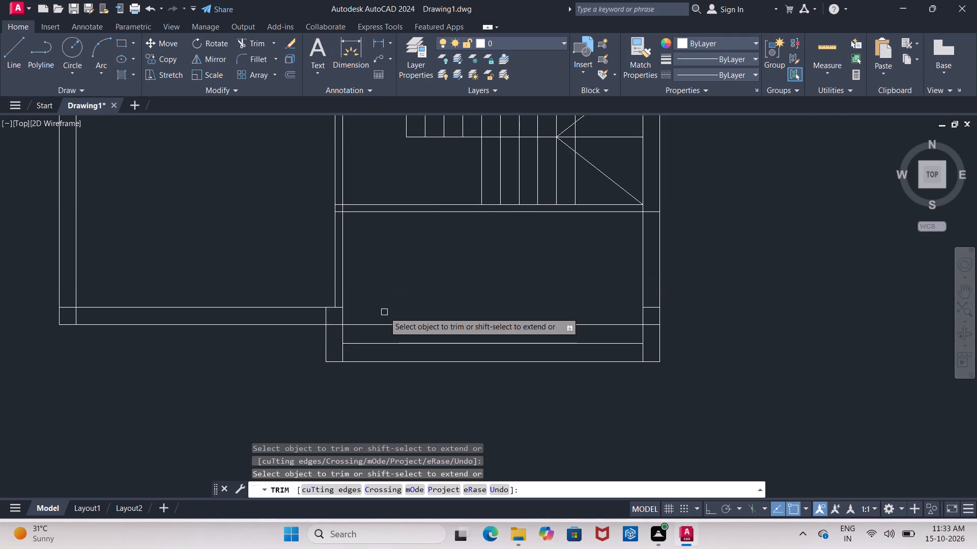
scroll(335, 313, up, 2)
click(337, 303)
scroll(467, 298, down, 1)
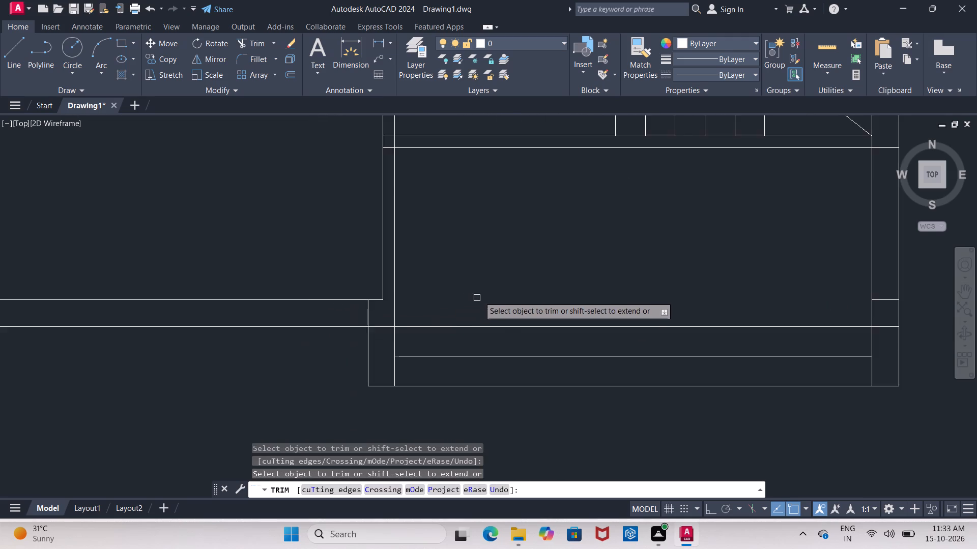
scroll(495, 291, down, 2)
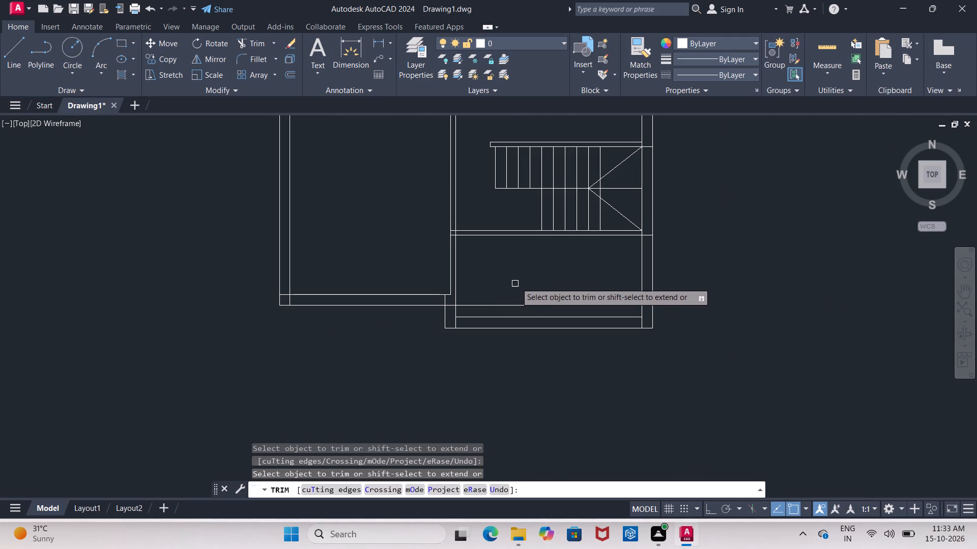
middle_drag(516, 281, 464, 346)
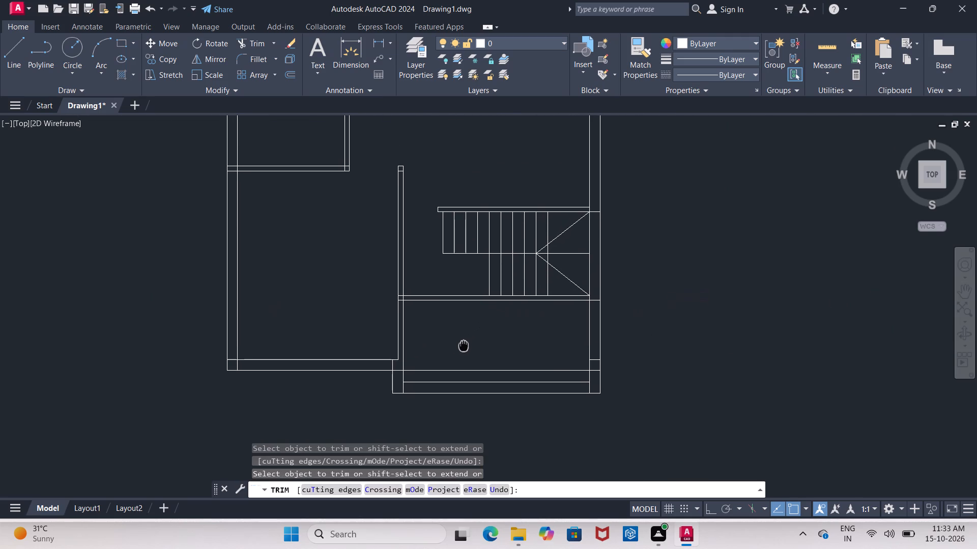
middle_drag(464, 346, 469, 404)
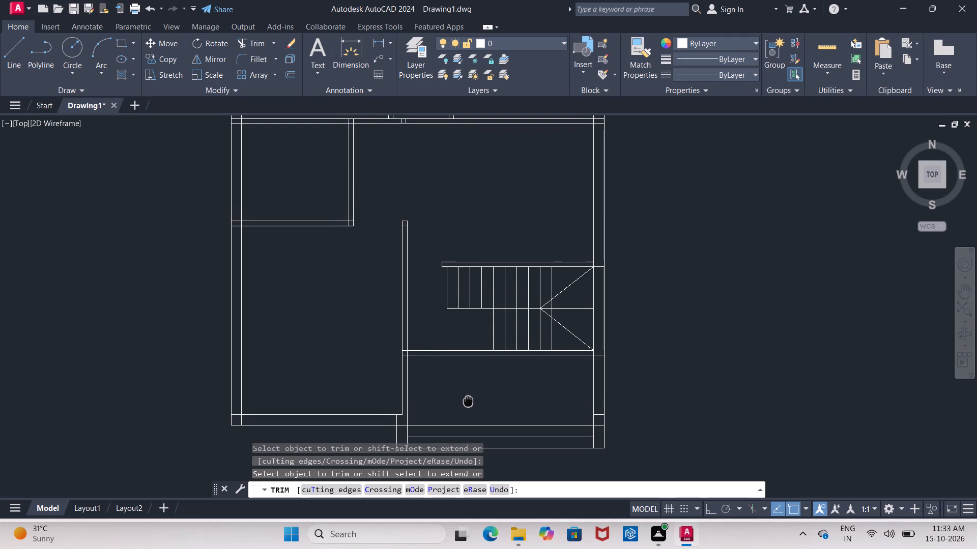
middle_drag(469, 404, 469, 409)
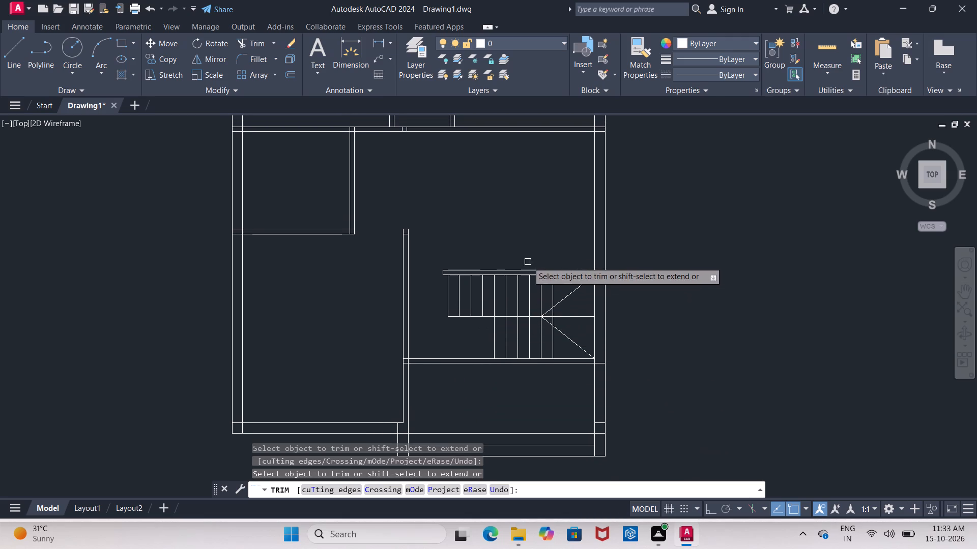
middle_drag(479, 218, 461, 273)
middle_drag(449, 189, 434, 247)
scroll(425, 210, up, 1)
key(Escape)
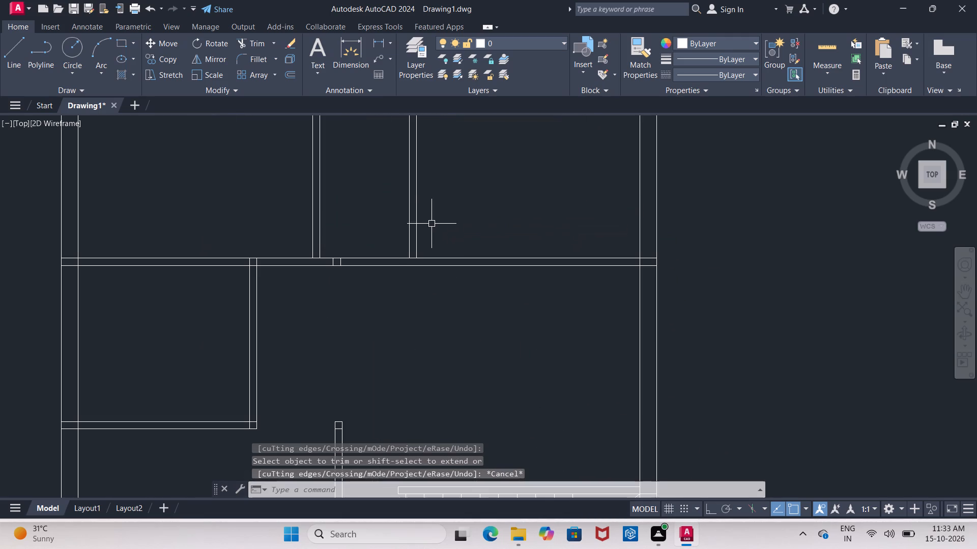
Erase the two short vertical lines left inside the horizontal wall between the upper rooms and the hall.
scroll(358, 255, up, 2)
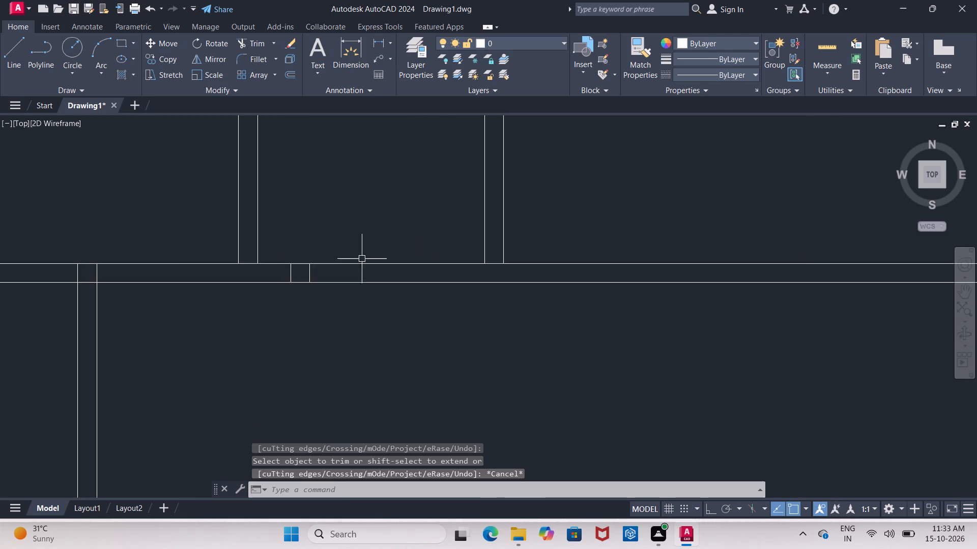
middle_drag(387, 250, 438, 167)
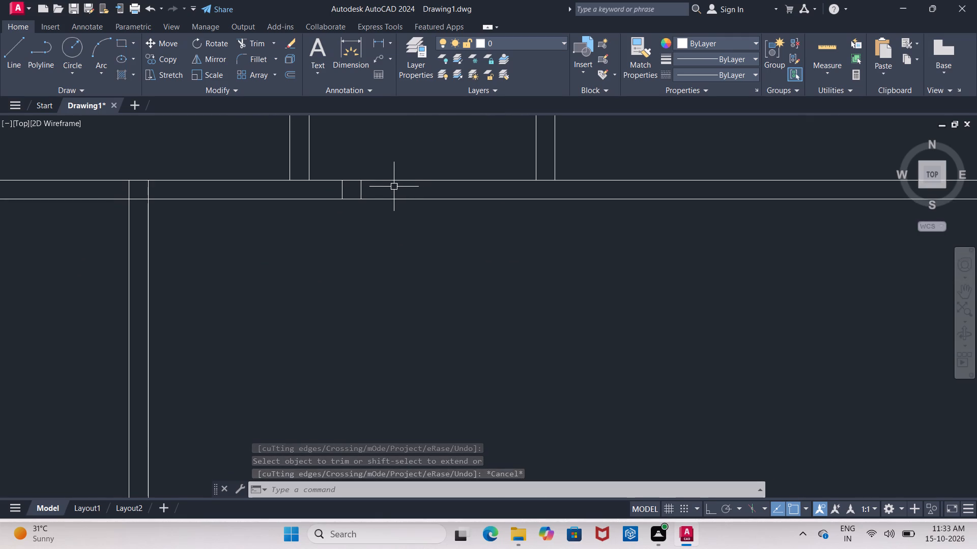
click(344, 192)
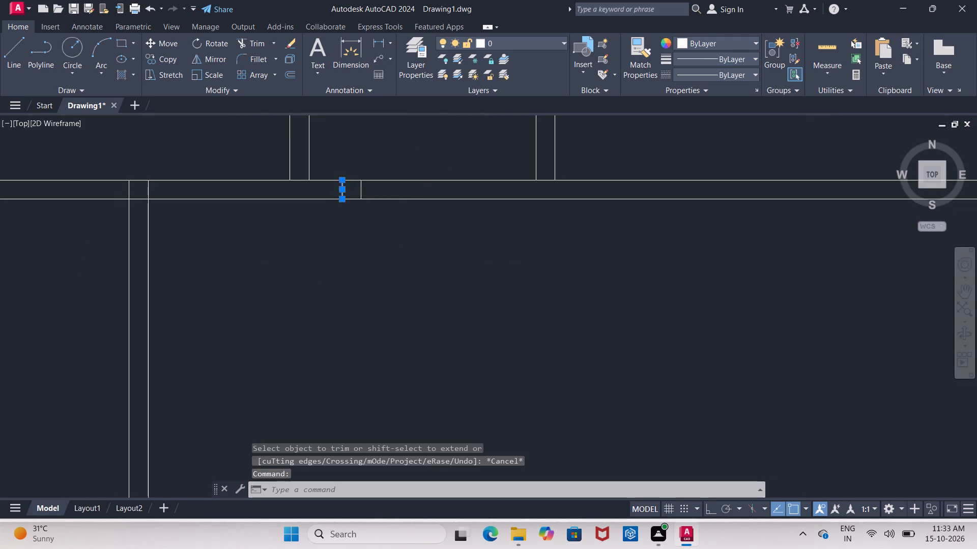
click(361, 190)
key(Delete)
Extend the four lines of the two upper vertical partitions down to the lower line of the horizontal wall.
scroll(361, 238, down, 1)
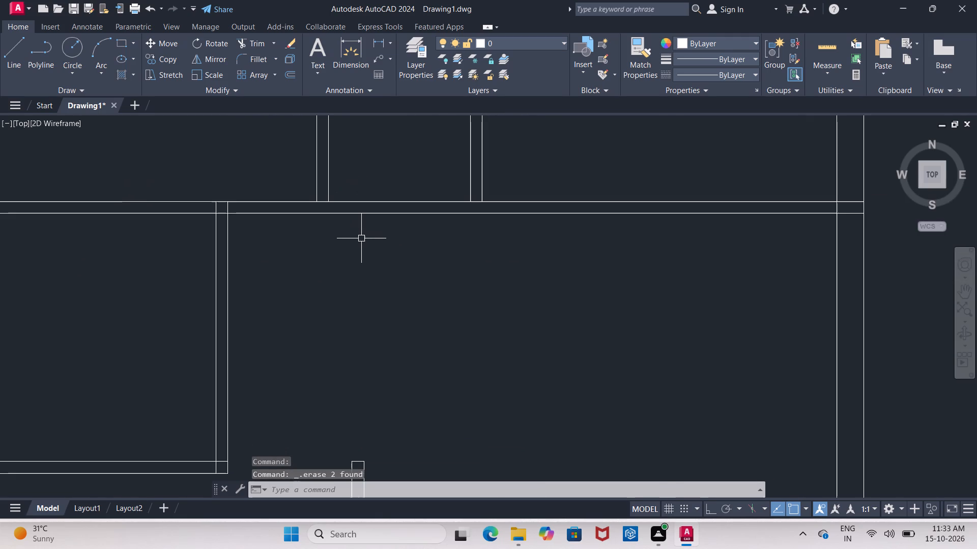
scroll(361, 238, down, 2)
middle_drag(364, 245, 353, 280)
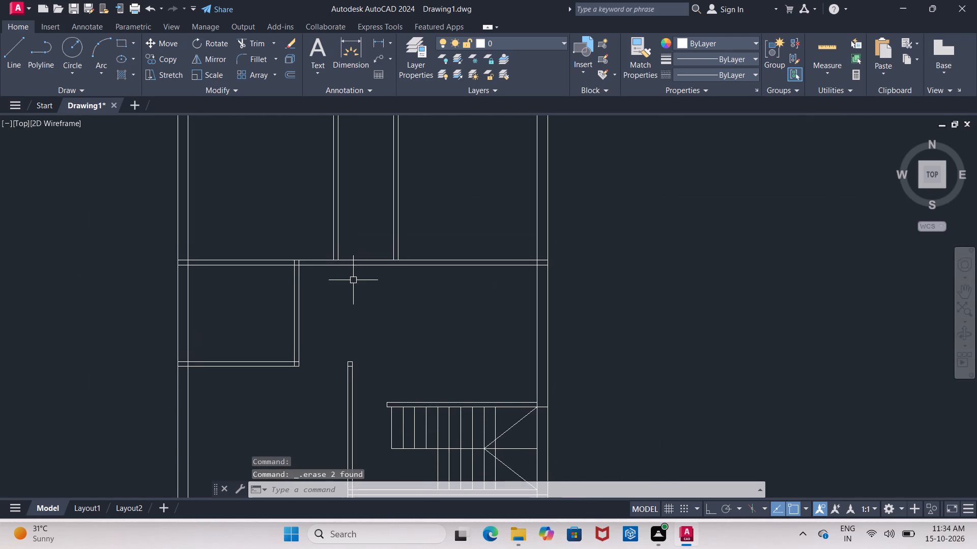
key(Escape)
text(EX)
click(386, 310)
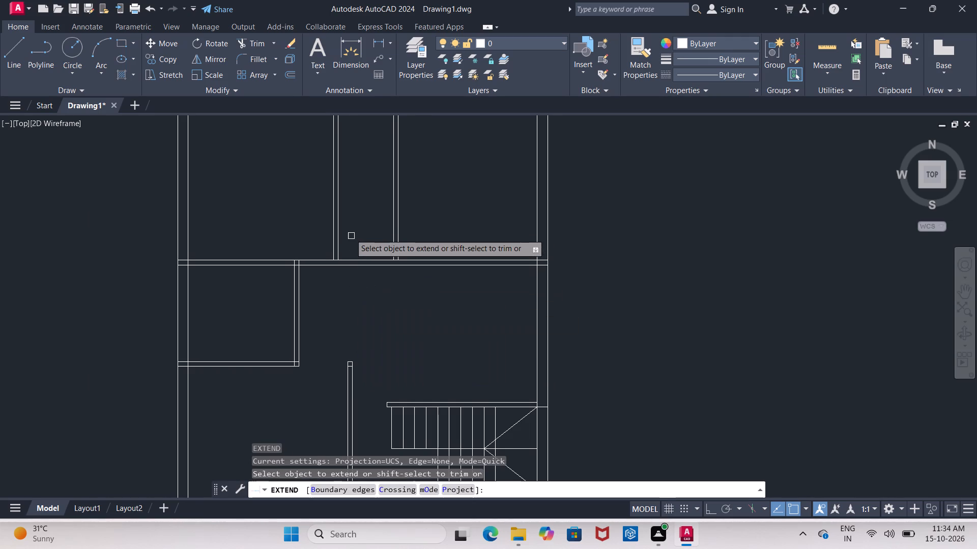
click(339, 245)
click(332, 249)
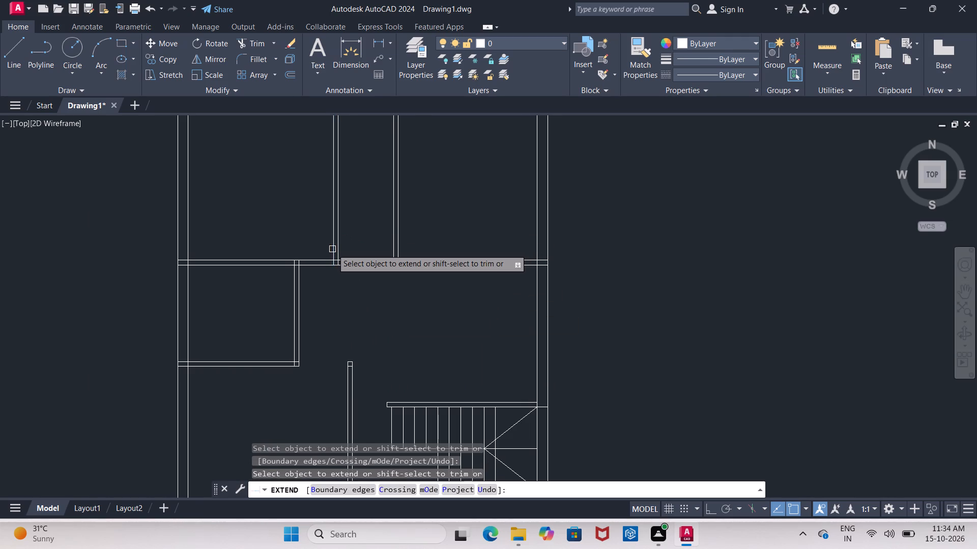
click(399, 247)
click(393, 250)
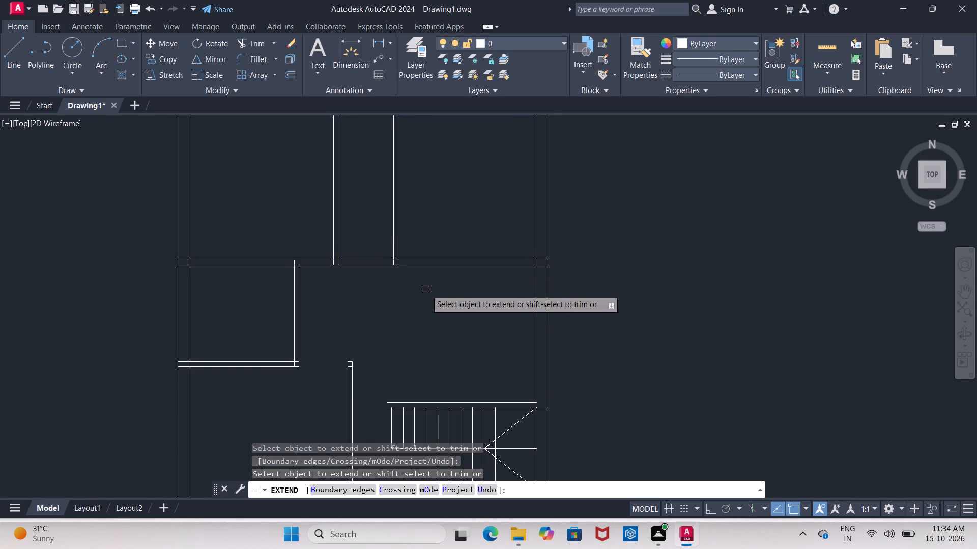
middle_drag(426, 290, 414, 320)
key(Escape)
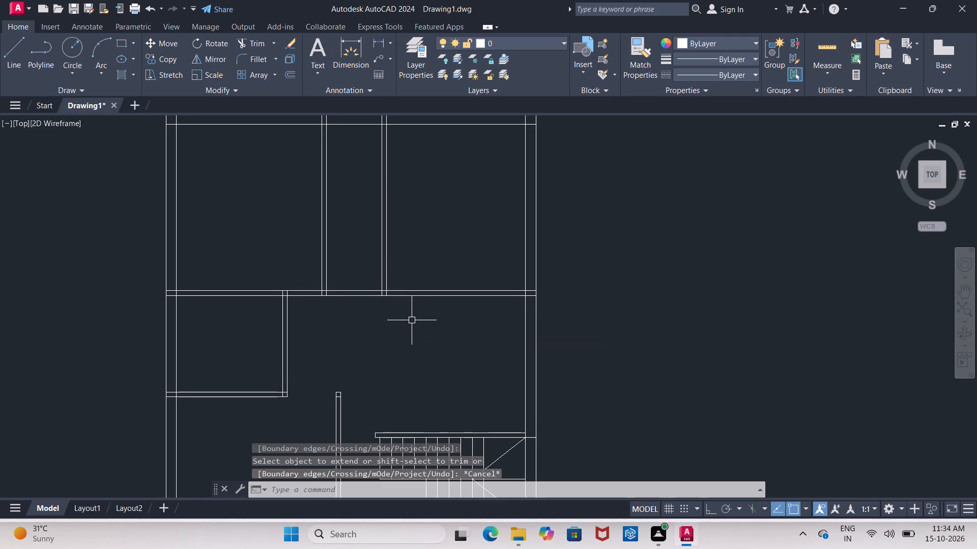
Offset the right upper partition's left line rightward and the horizontal wall's lower line upward by 3'6".
key(o)
key(Return)
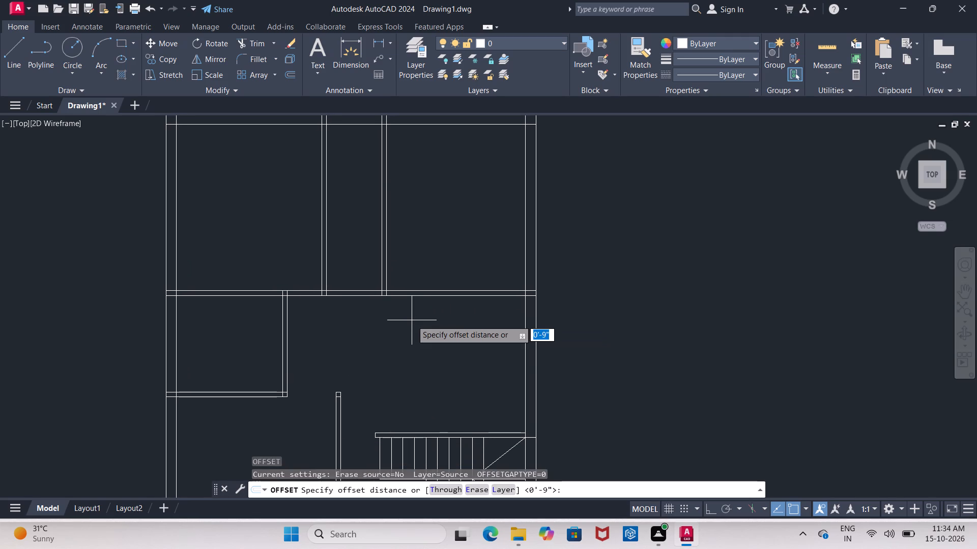
text(3'6)
key(shift+quotedbl)
key(Return)
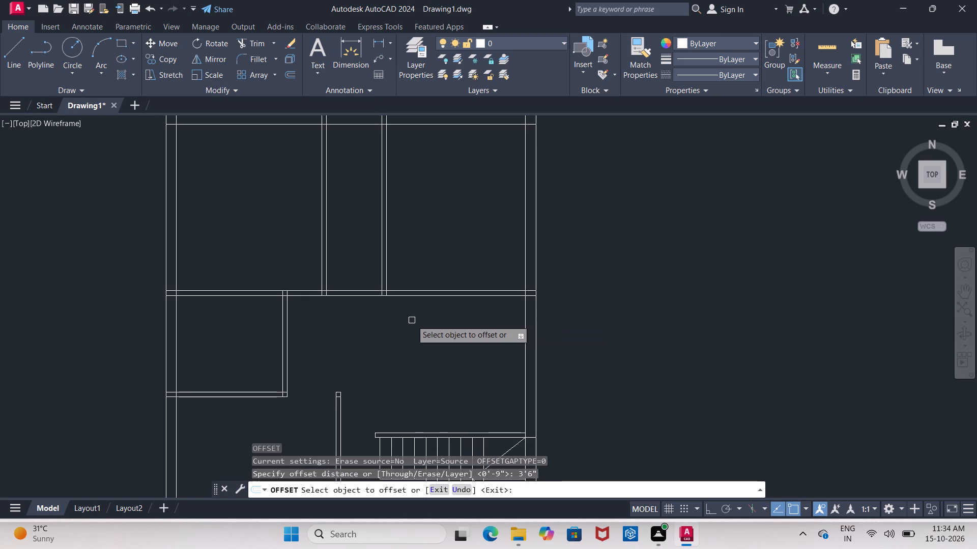
click(382, 258)
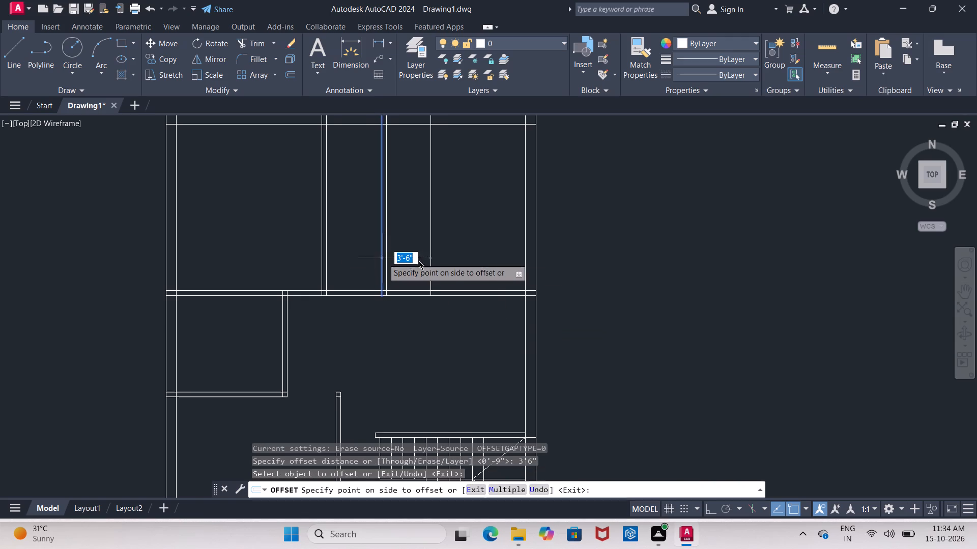
click(459, 266)
click(455, 295)
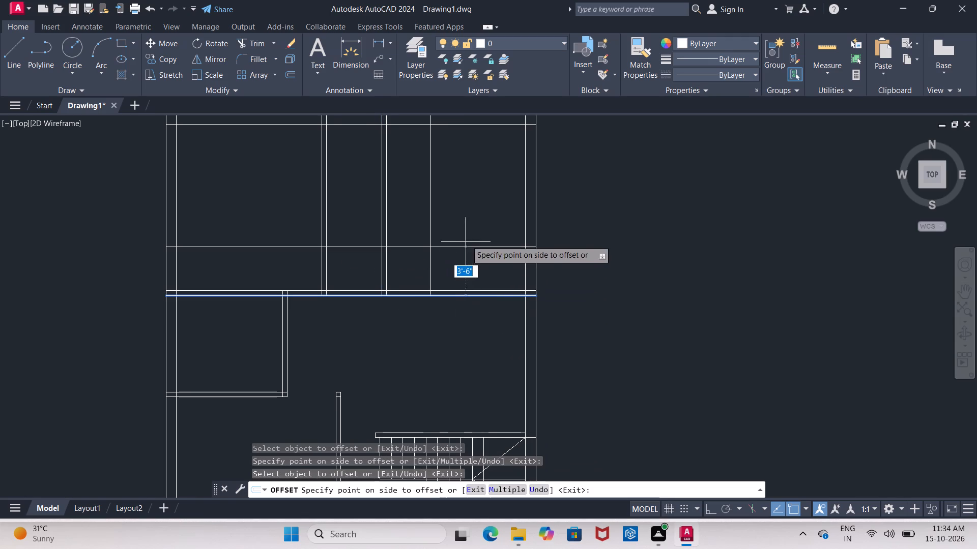
click(468, 225)
key(Escape)
Trim the crossing offset lines and the wall lines between the partition and new vertical line to open a doorway into the upper-right room.
text(TR)
click(492, 251)
drag(409, 200, 466, 268)
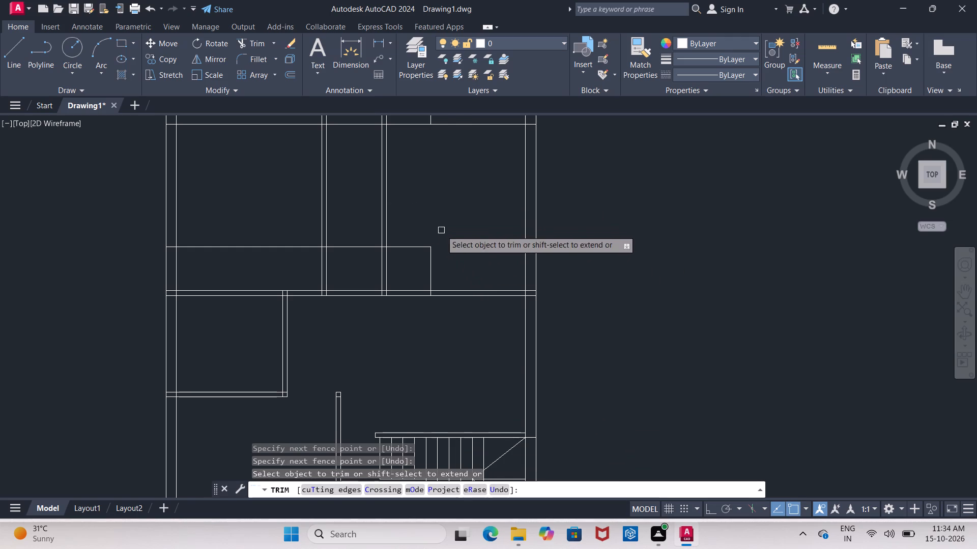
drag(413, 220, 412, 282)
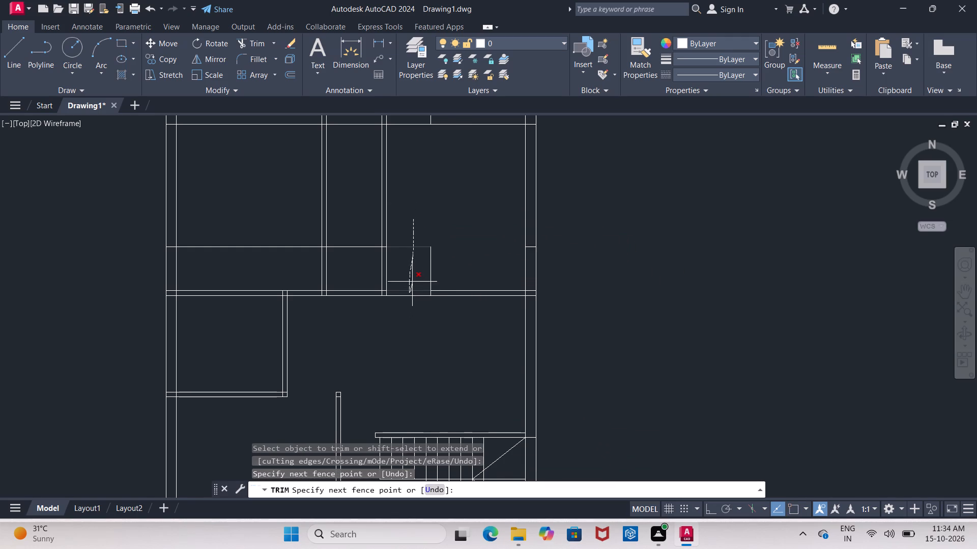
drag(412, 282, 404, 300)
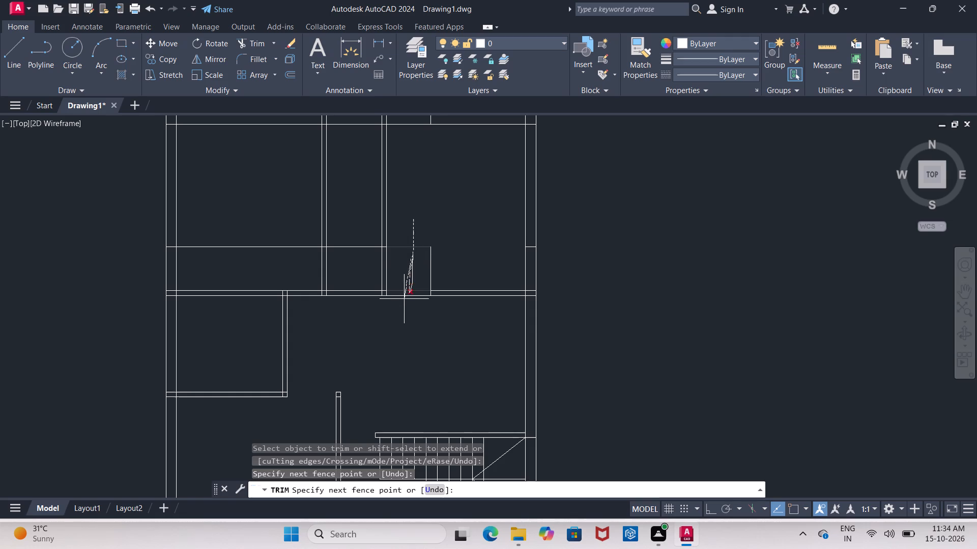
drag(404, 300, 404, 308)
scroll(367, 246, up, 2)
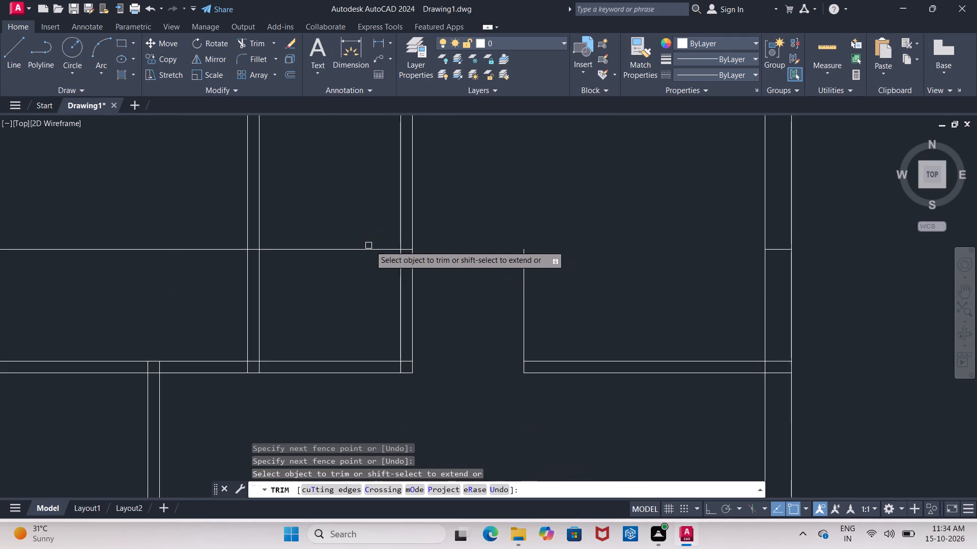
scroll(400, 247, up, 2)
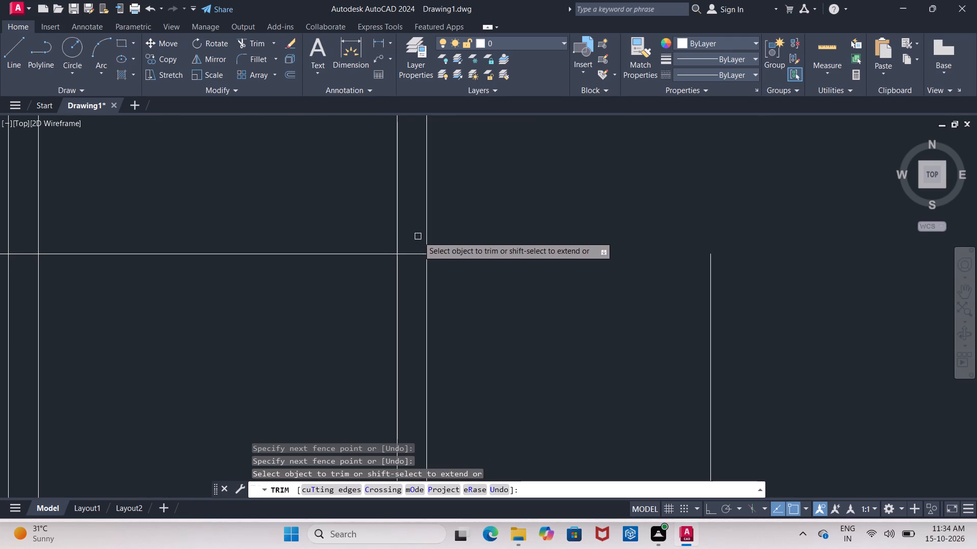
scroll(427, 233, down, 3)
key(Escape)
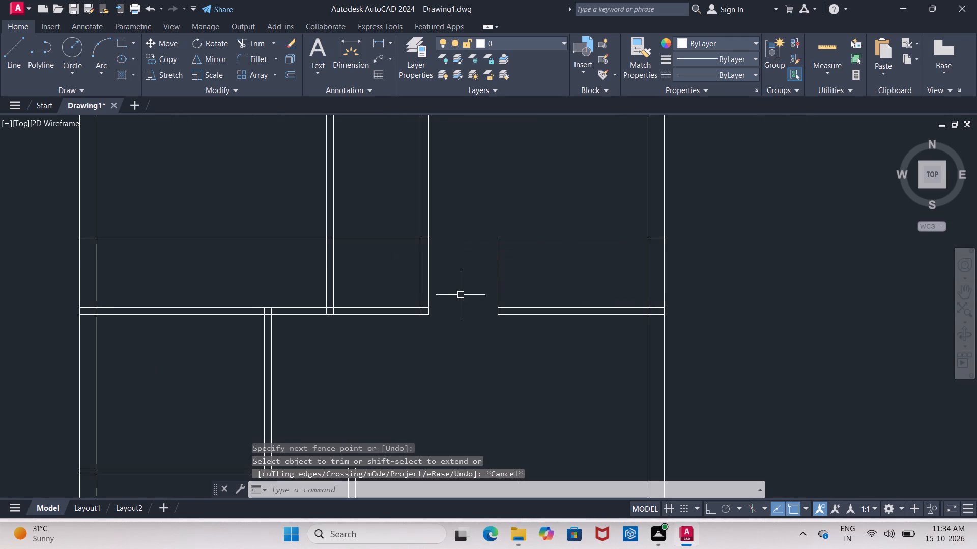
Offset the right upper partition's right line 2" into the doorway.
key(o)
key(Return)
key(2)
key(shift+quotedbl)
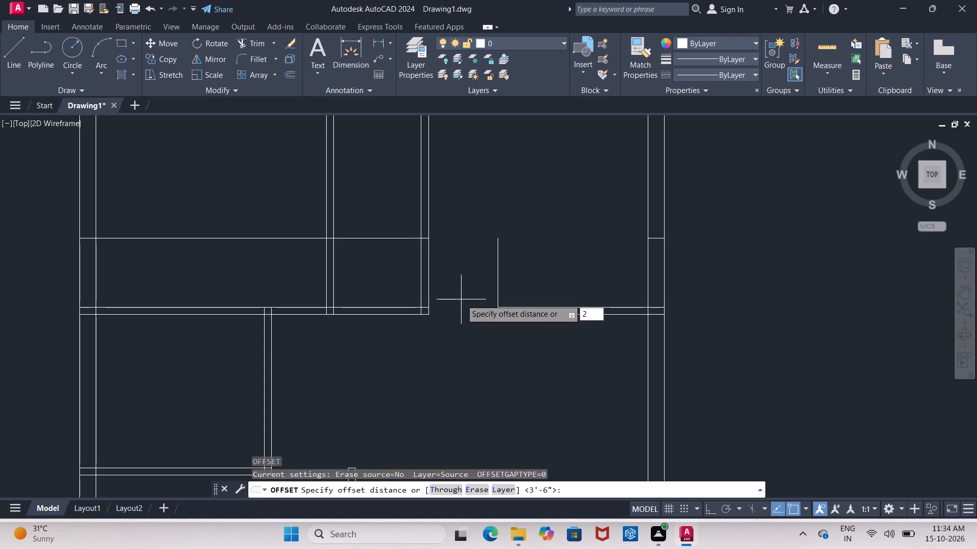
key(Return)
click(430, 216)
click(447, 218)
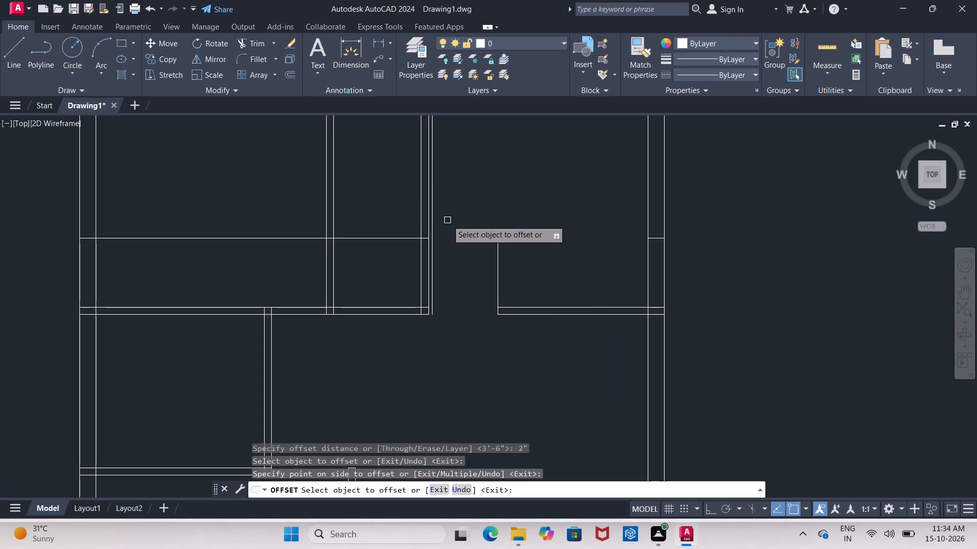
key(Escape)
Extend the offset horizontal line across to the new 2" offset line beside the partition.
scroll(450, 254, up, 1)
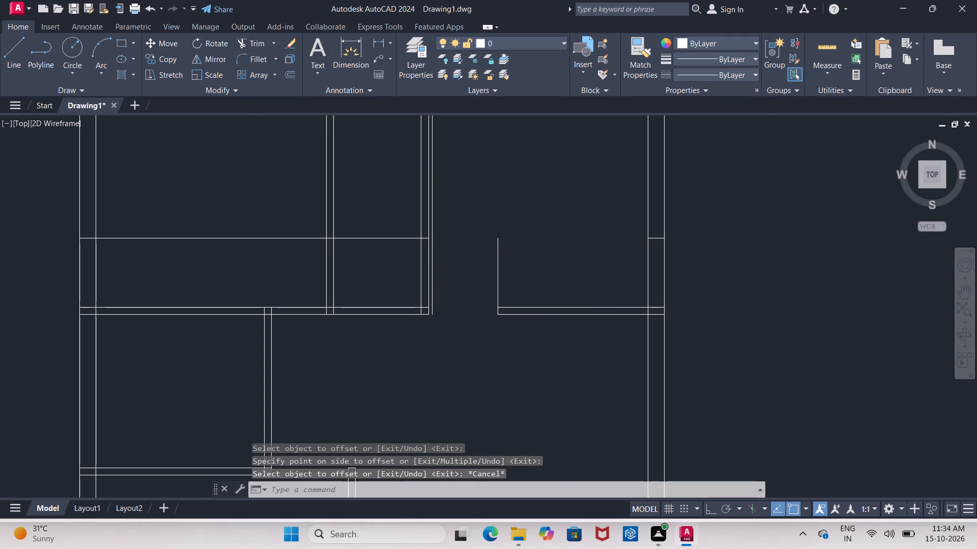
text(EX)
click(476, 283)
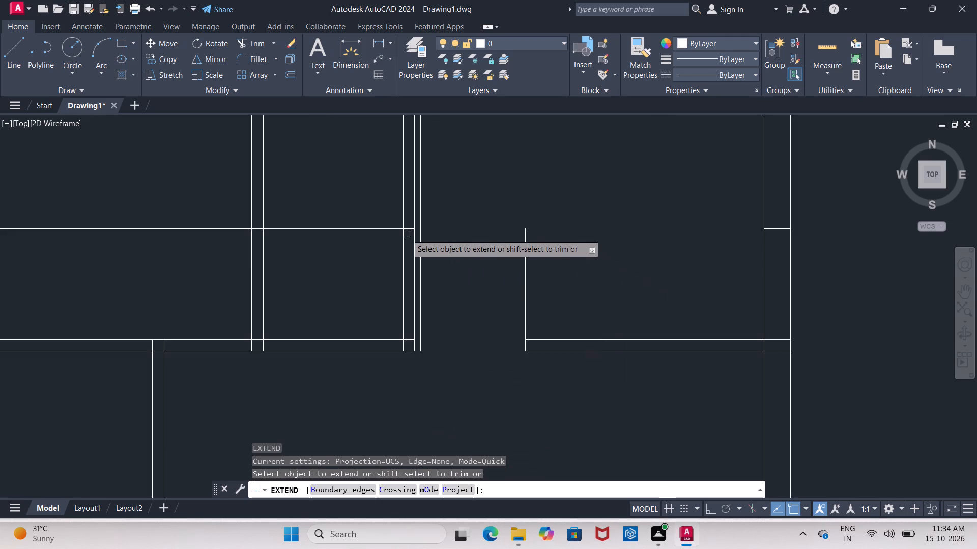
scroll(407, 234, up, 2)
click(405, 220)
key(Escape)
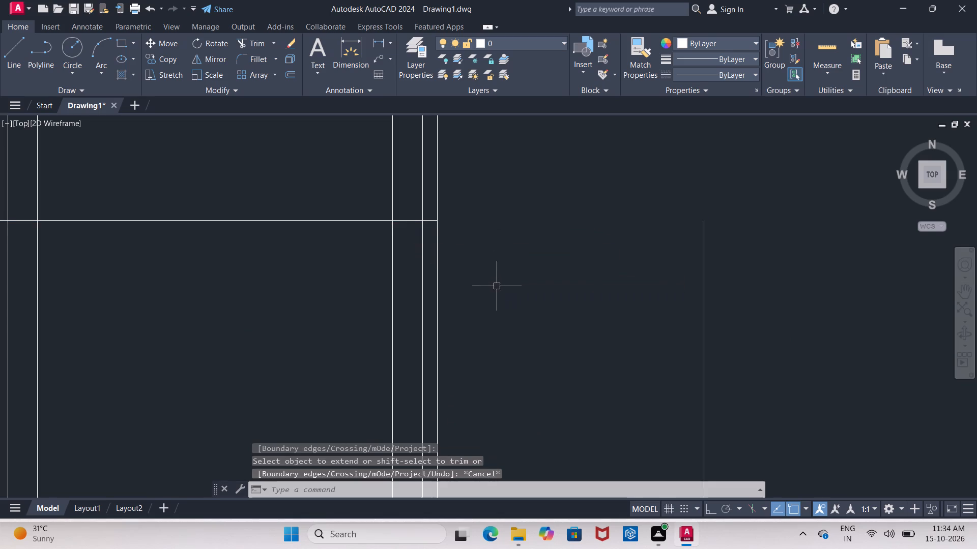
Trim the 2" offset line above the horizontal line, and the horizontal line's pieces from the left upper partition to that offset line.
scroll(497, 288, down, 1)
key(t)
key(r)
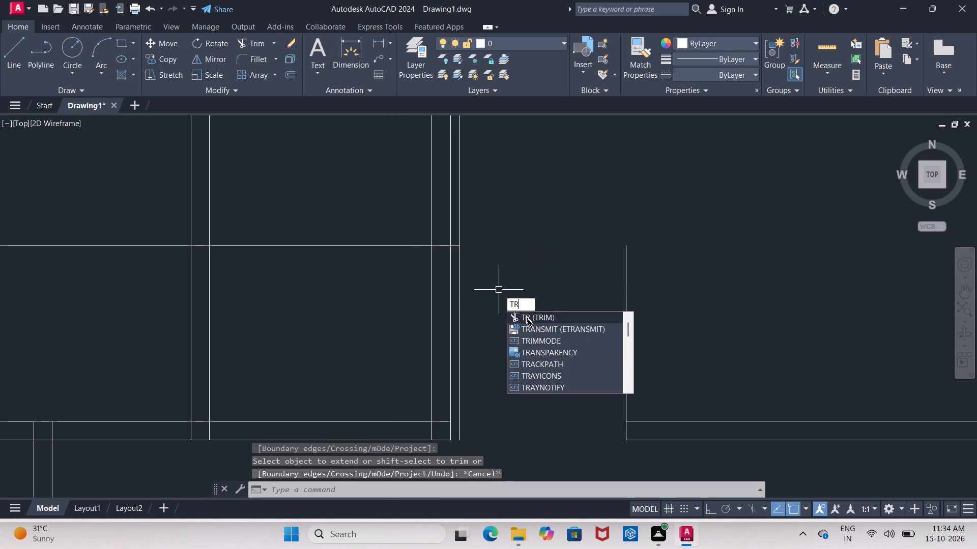
click(528, 320)
click(459, 227)
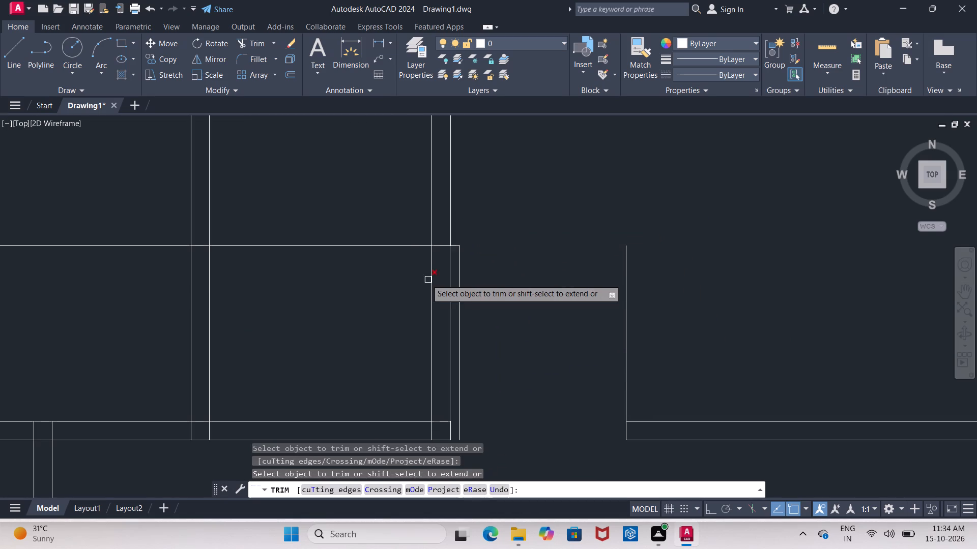
scroll(442, 256, up, 1)
click(438, 240)
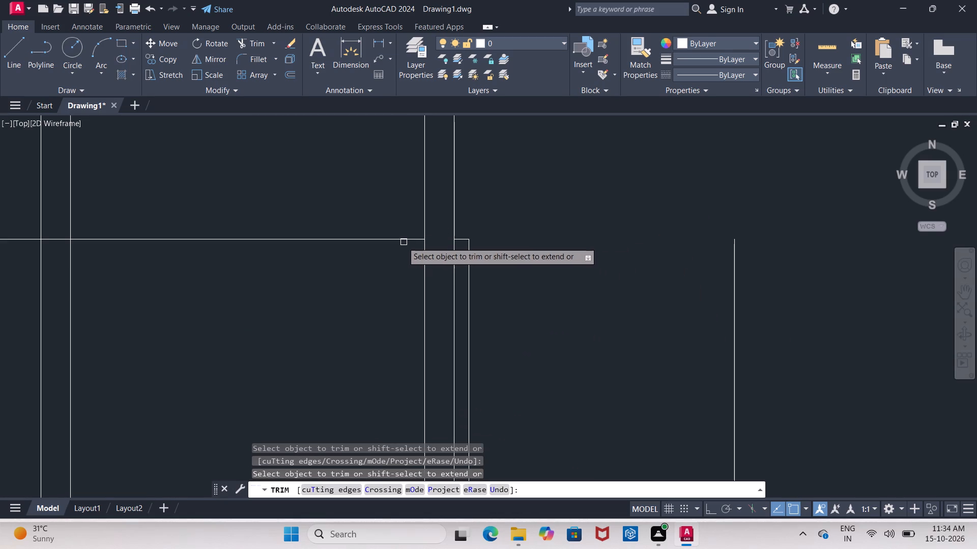
click(401, 241)
scroll(462, 245, up, 1)
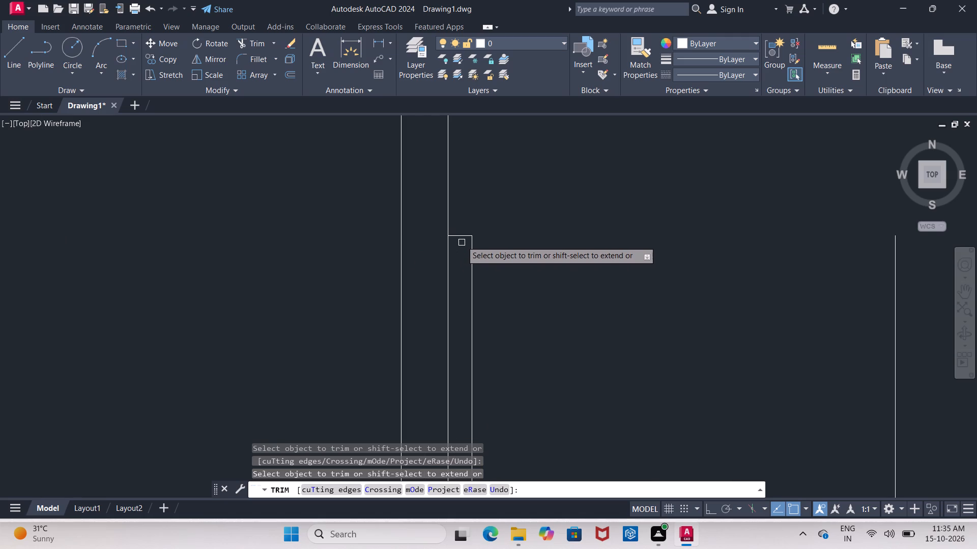
click(462, 238)
scroll(522, 249, down, 3)
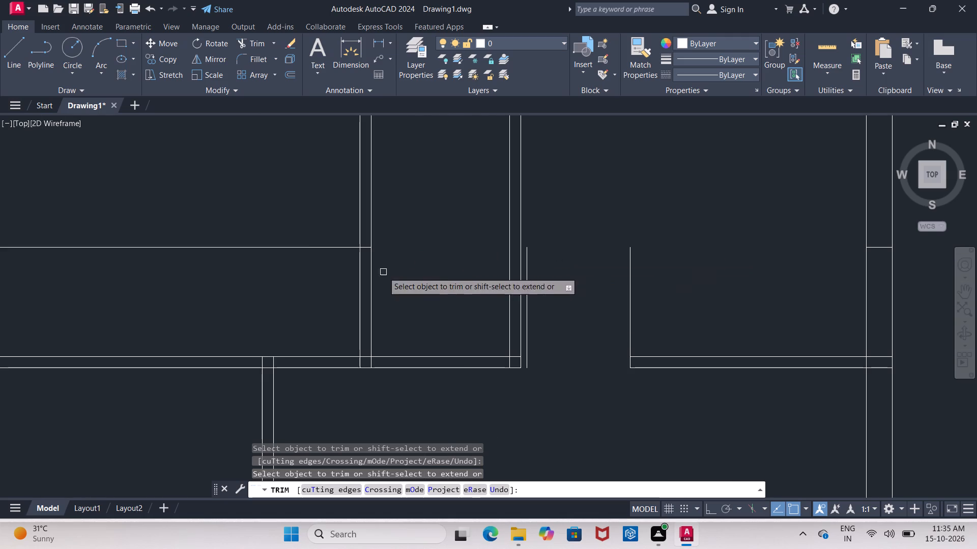
scroll(328, 240, down, 2)
middle_drag(328, 240, 349, 248)
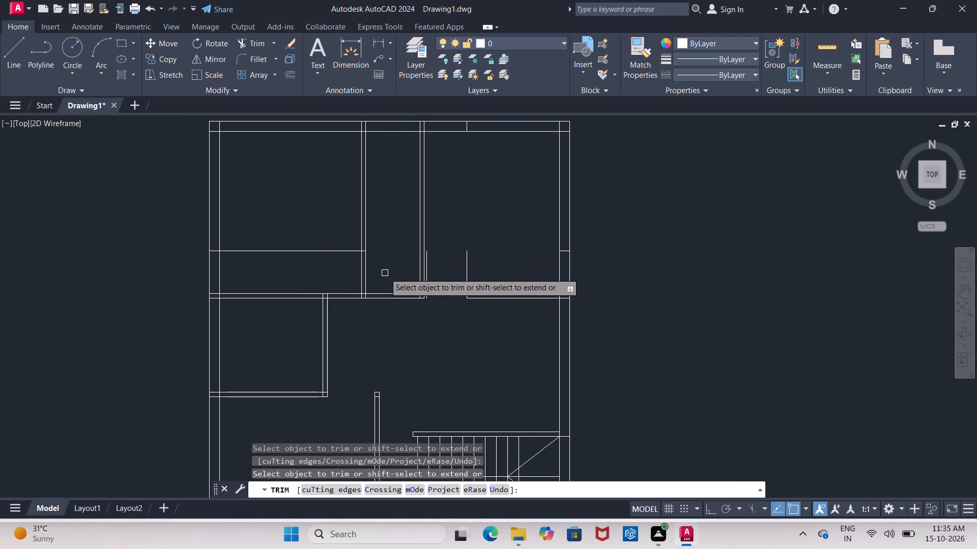
scroll(385, 273, up, 1)
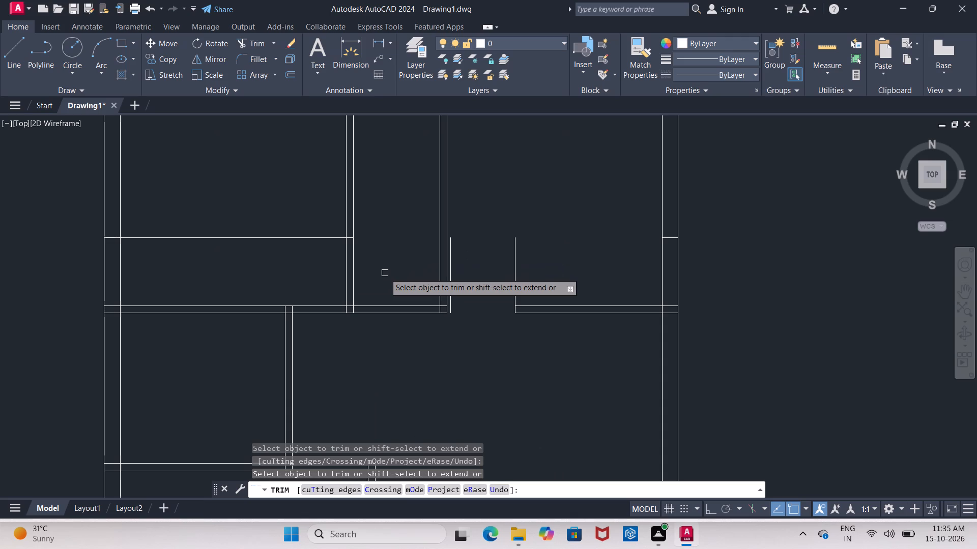
middle_drag(385, 273, 355, 281)
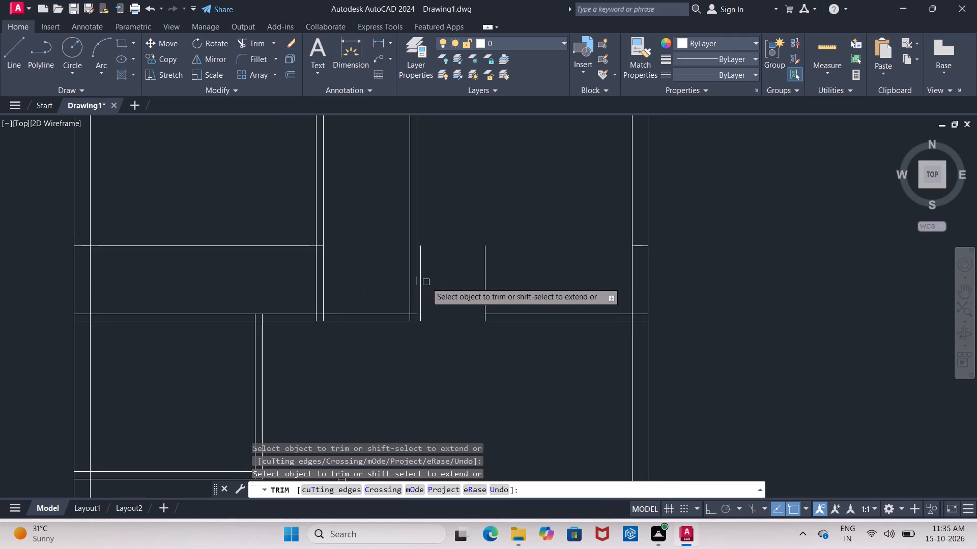
key(Escape)
Extend the horizontal wall's two lines on the doorway's left side to the 2" offset line.
key(e)
key(x)
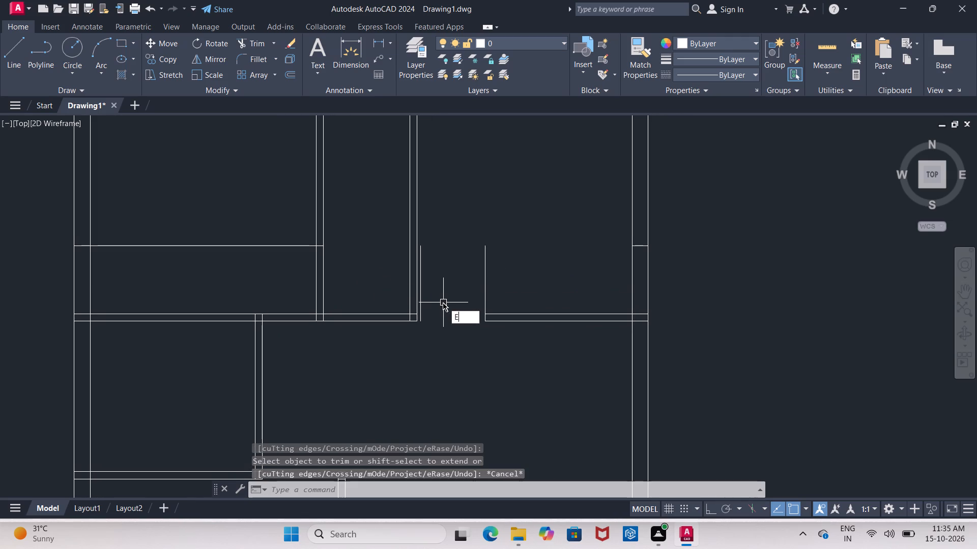
click(459, 327)
scroll(416, 336, up, 2)
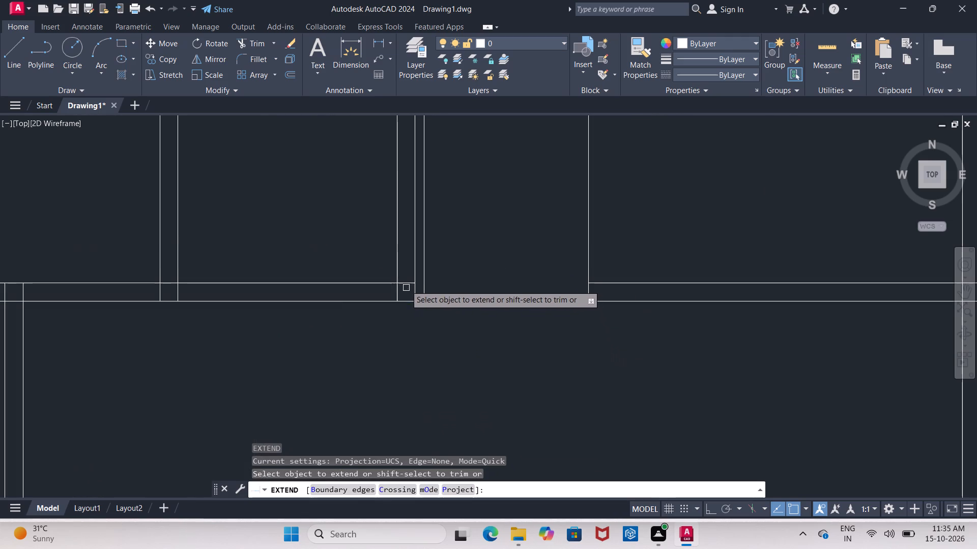
click(404, 280)
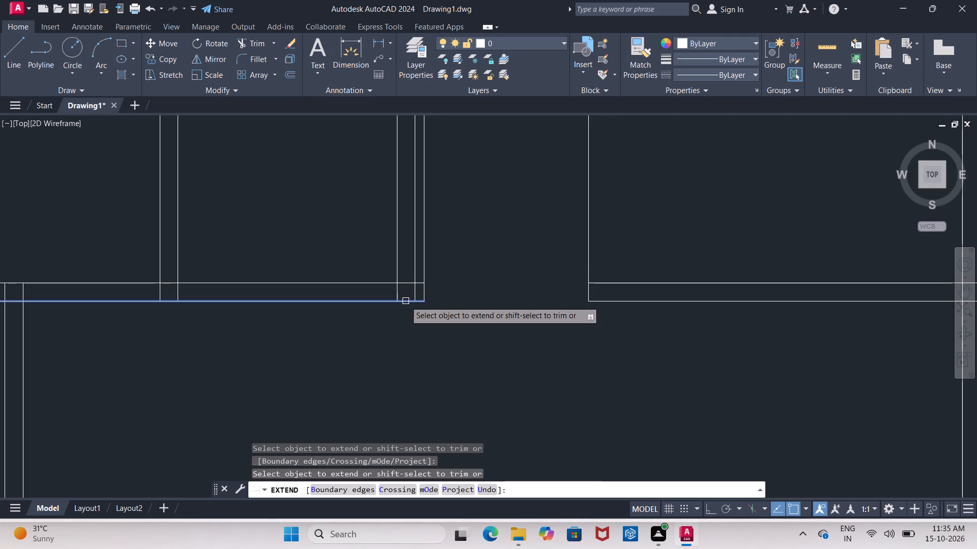
click(405, 301)
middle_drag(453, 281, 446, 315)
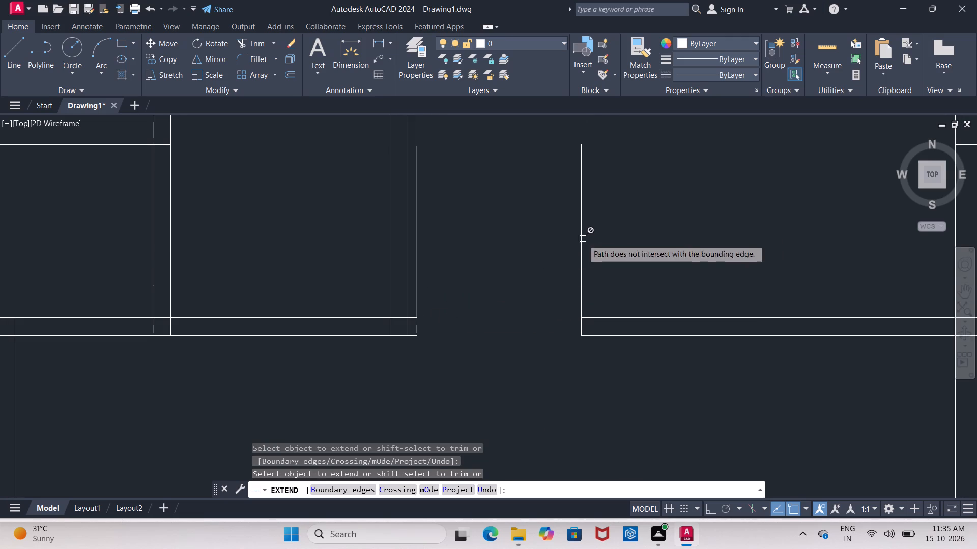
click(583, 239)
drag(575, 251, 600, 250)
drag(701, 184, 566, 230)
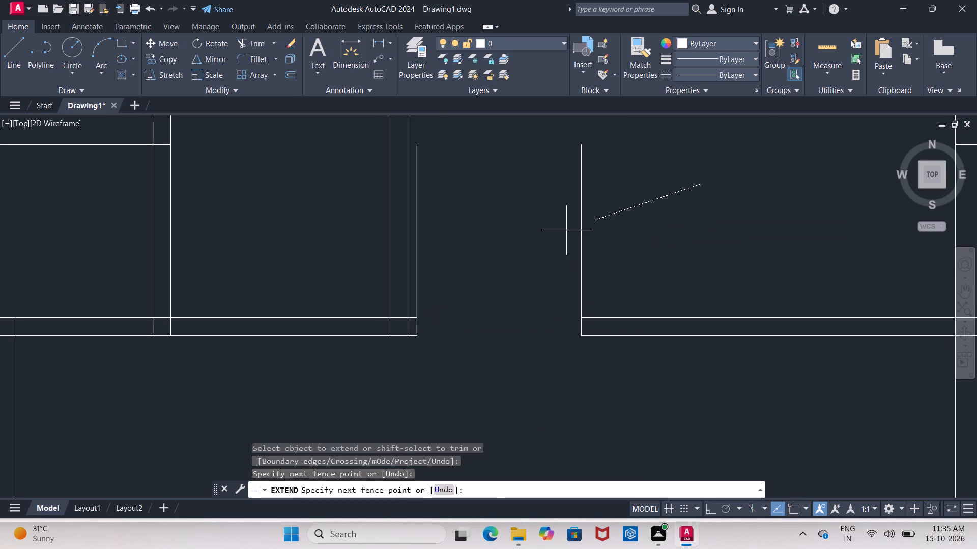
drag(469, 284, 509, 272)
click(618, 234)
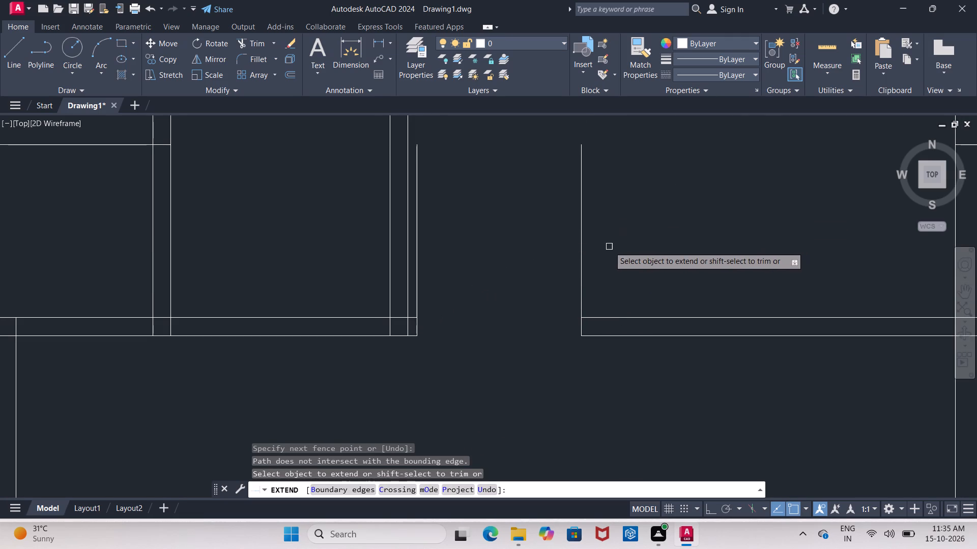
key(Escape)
Erase the vertical line on the right side of the doorway.
click(580, 264)
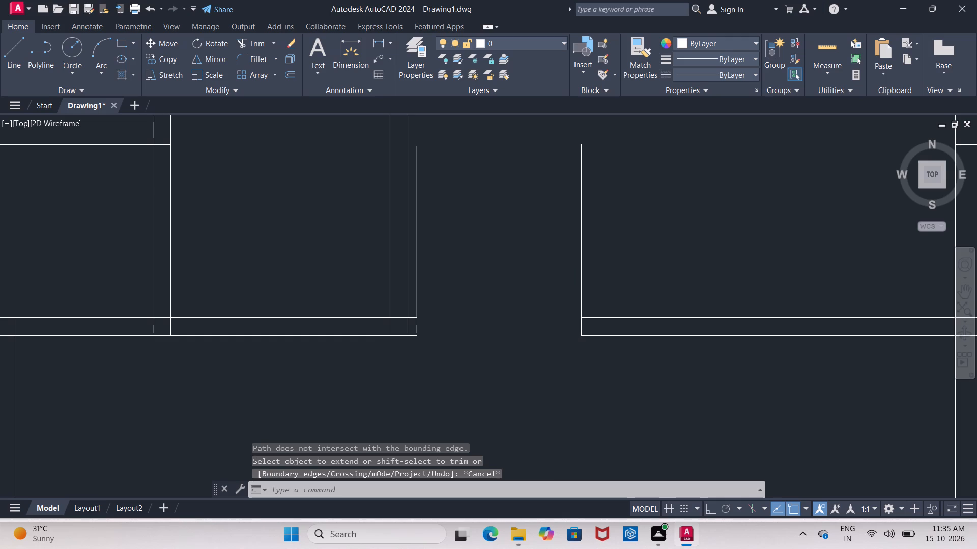
key(Delete)
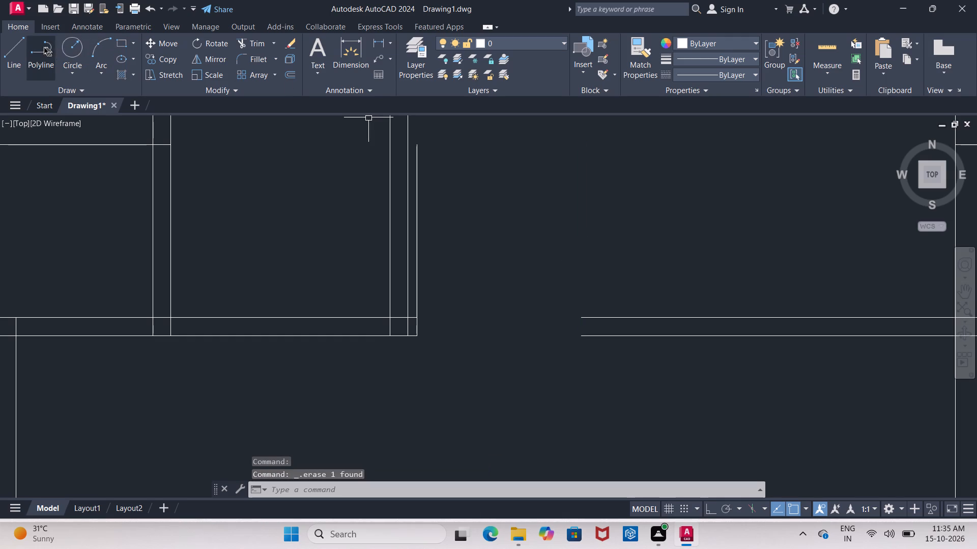
Draw a short vertical line closing the open wall end on the doorway's right side.
click(31, 45)
double_click(21, 45)
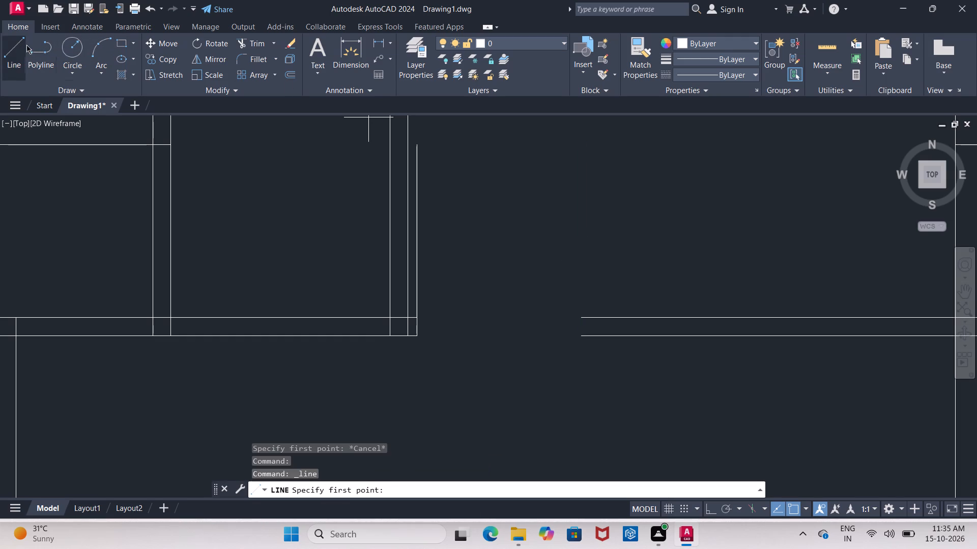
click(580, 313)
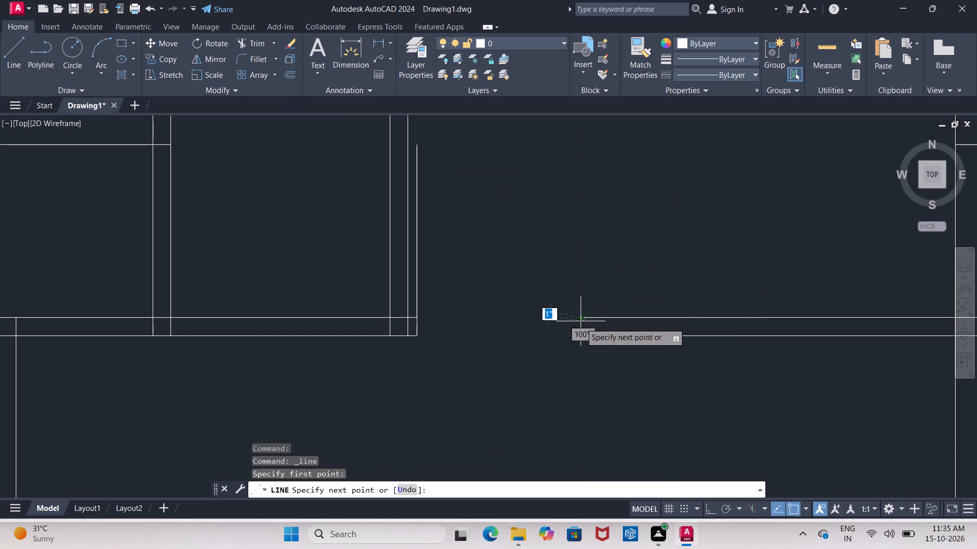
click(581, 331)
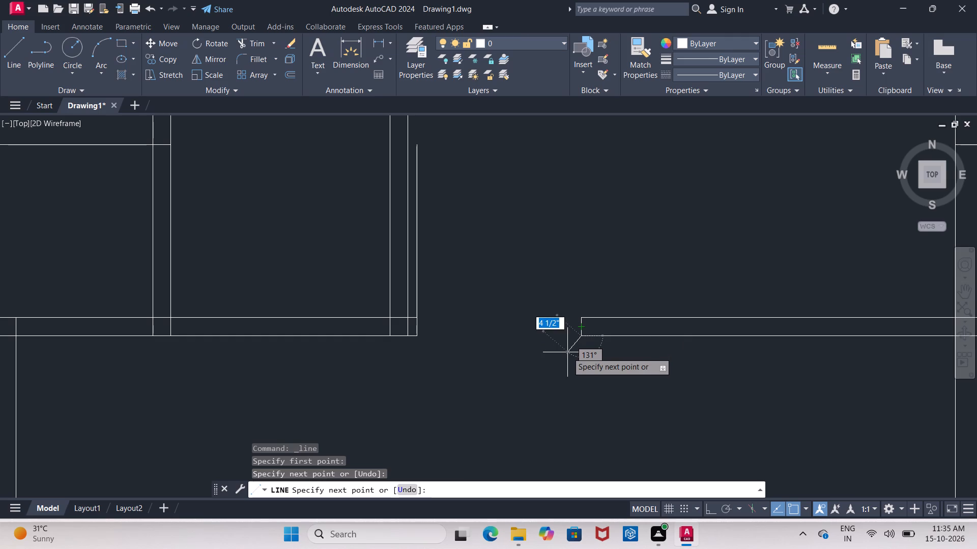
Draw the door swing as a Start, End, Direction arc from the right wall end to the door leaf's upper end, with ortho on.
key(Escape)
scroll(565, 350, down, 1)
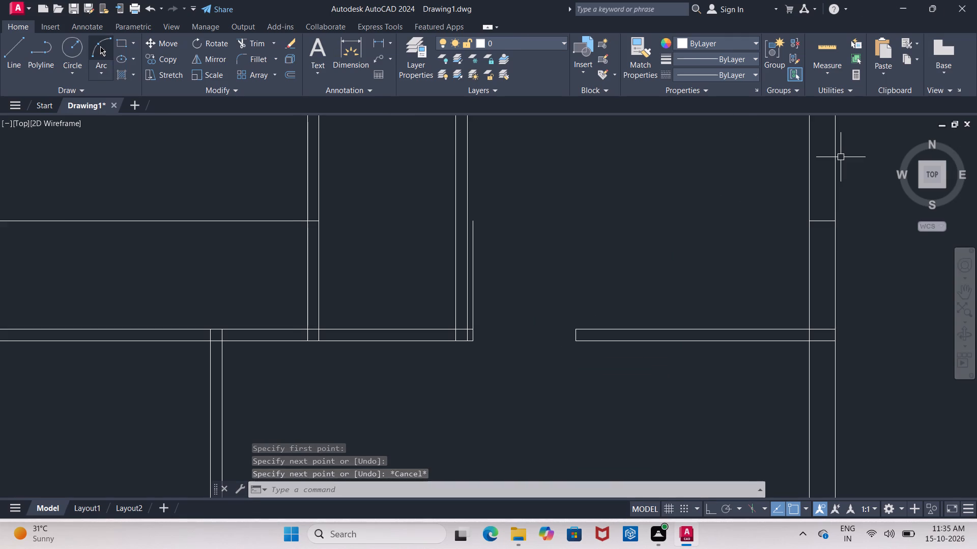
click(102, 72)
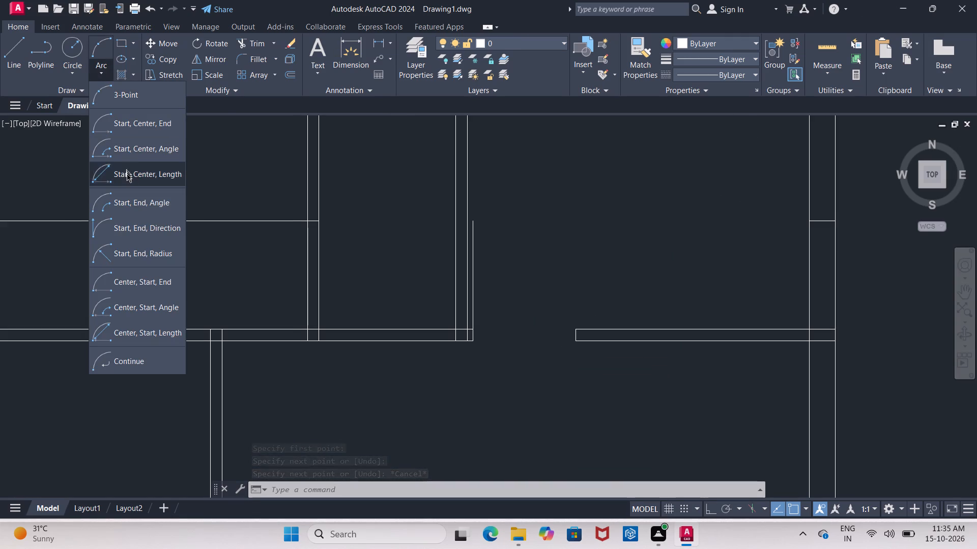
click(129, 225)
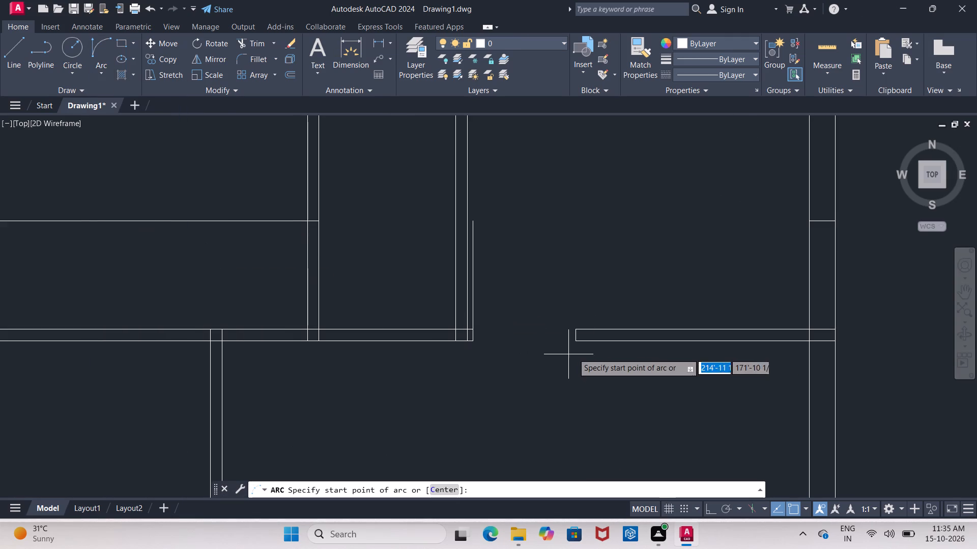
click(578, 327)
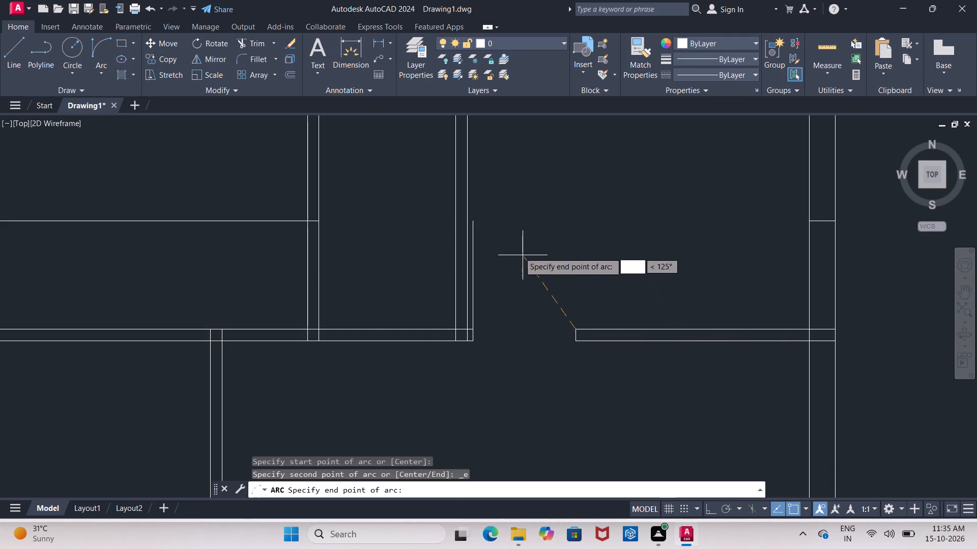
click(476, 223)
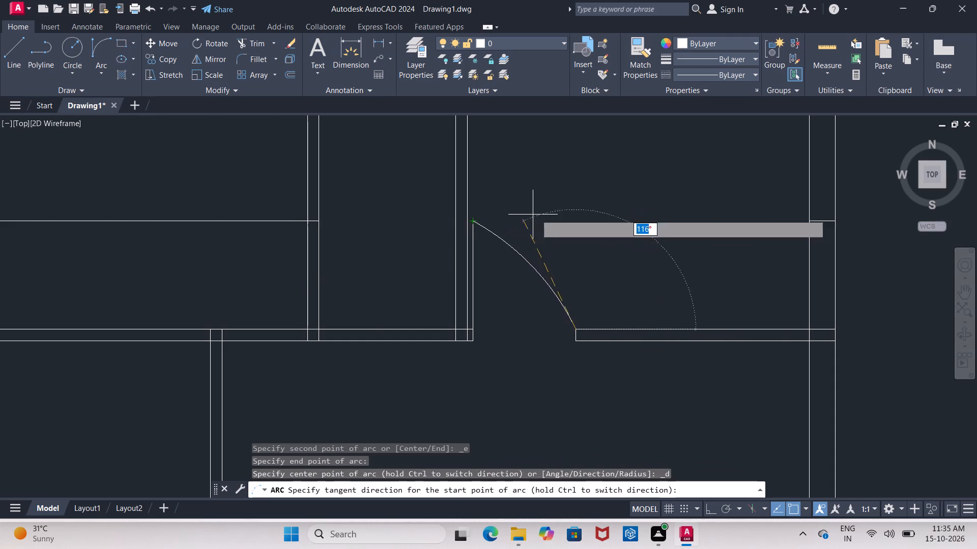
click(707, 510)
click(557, 176)
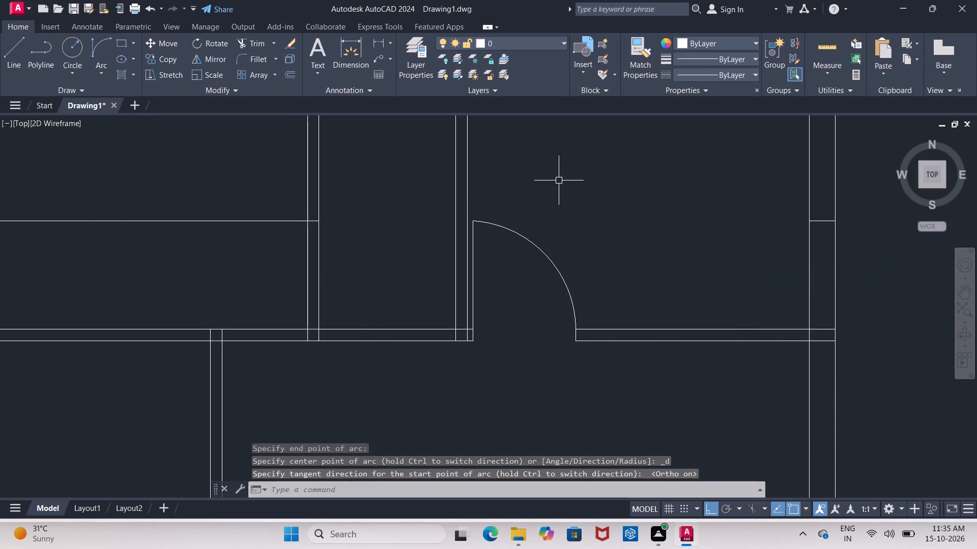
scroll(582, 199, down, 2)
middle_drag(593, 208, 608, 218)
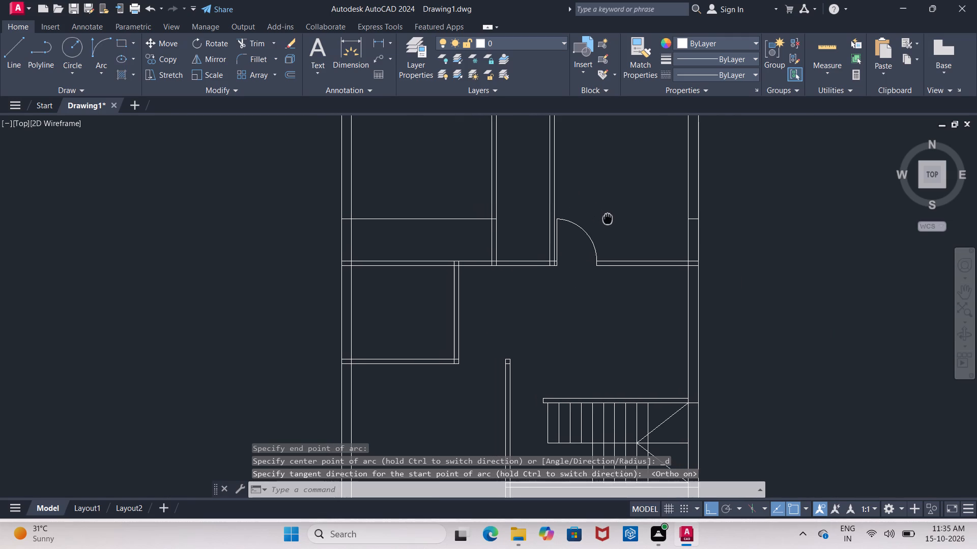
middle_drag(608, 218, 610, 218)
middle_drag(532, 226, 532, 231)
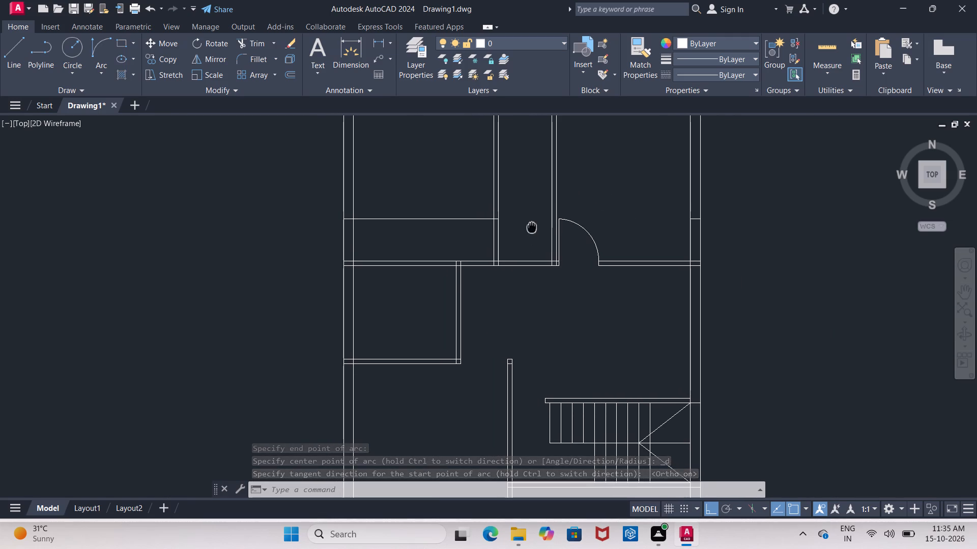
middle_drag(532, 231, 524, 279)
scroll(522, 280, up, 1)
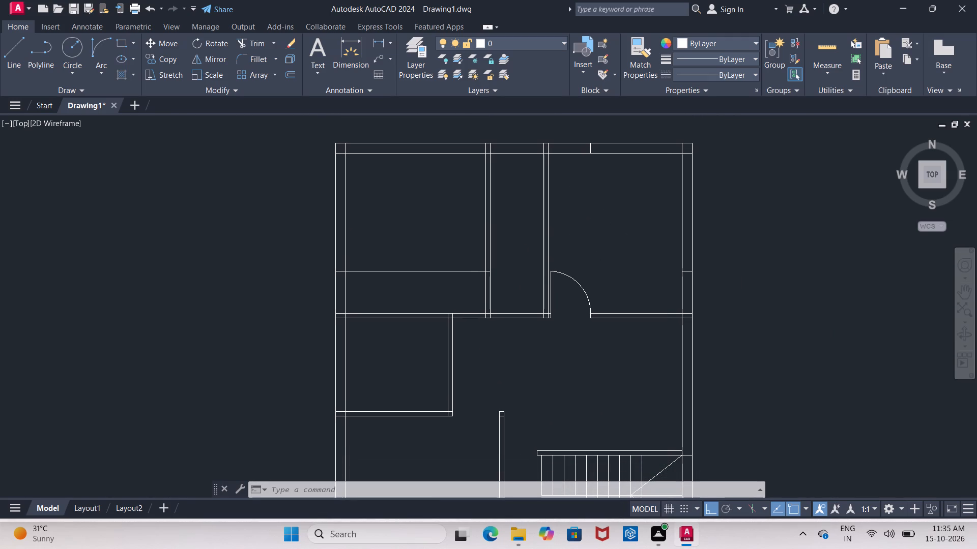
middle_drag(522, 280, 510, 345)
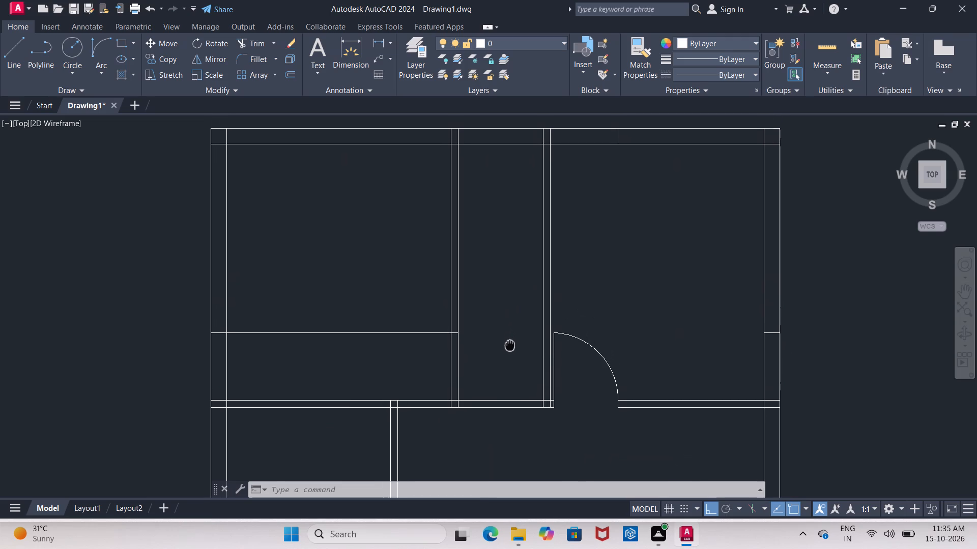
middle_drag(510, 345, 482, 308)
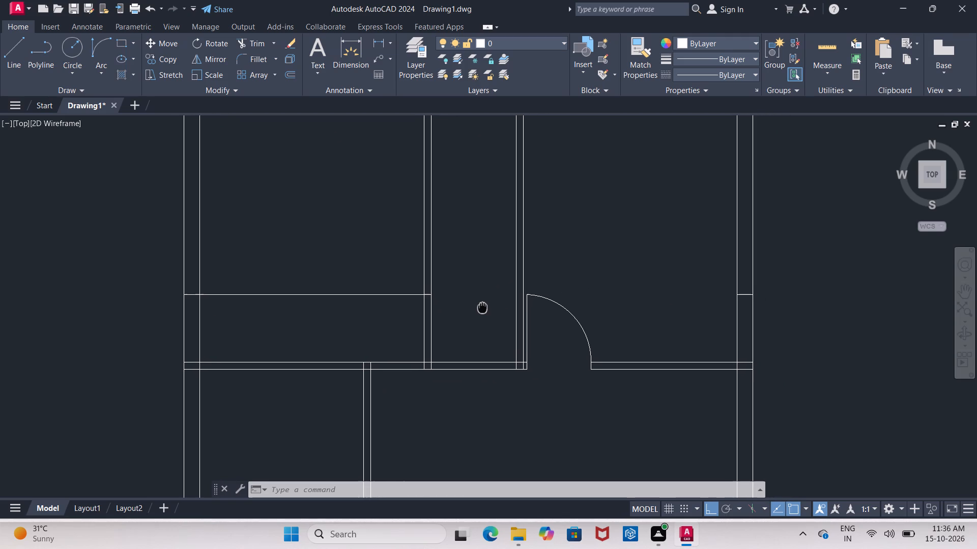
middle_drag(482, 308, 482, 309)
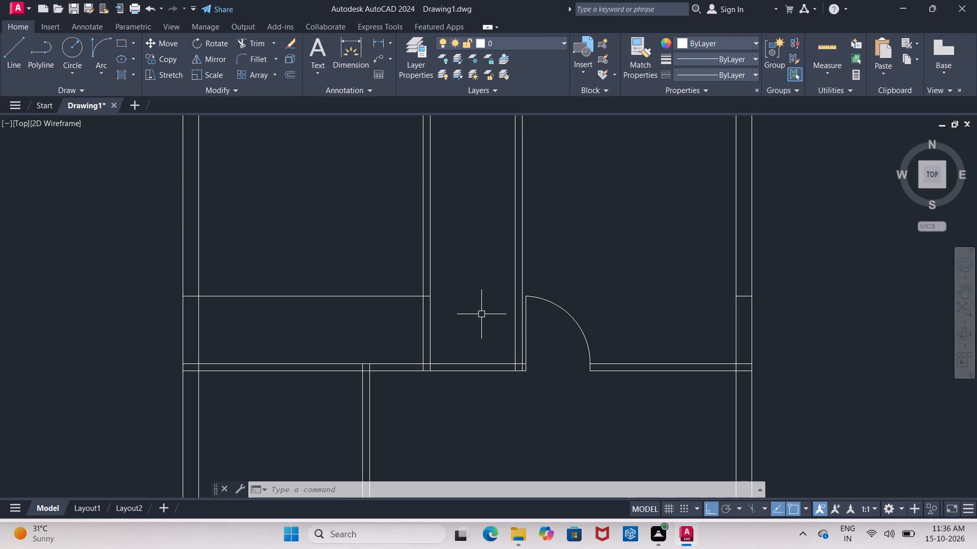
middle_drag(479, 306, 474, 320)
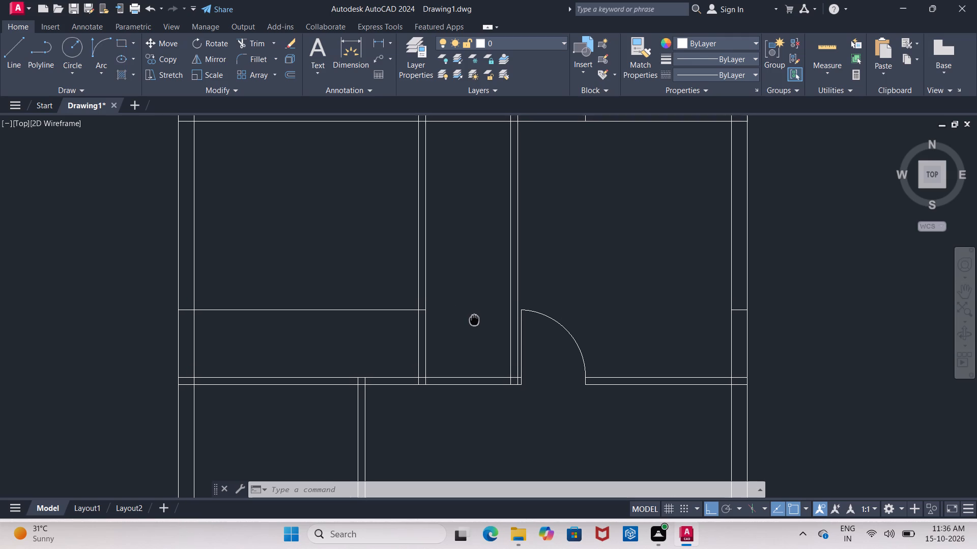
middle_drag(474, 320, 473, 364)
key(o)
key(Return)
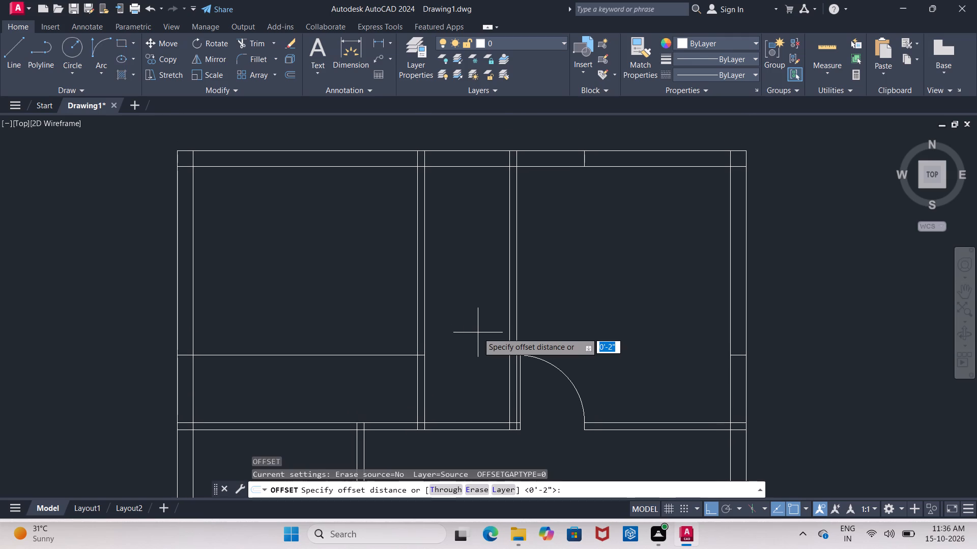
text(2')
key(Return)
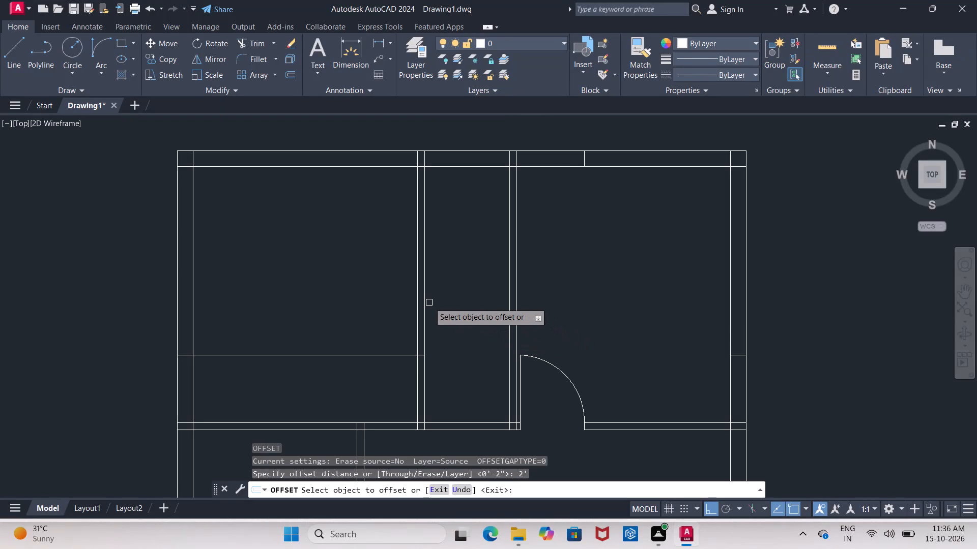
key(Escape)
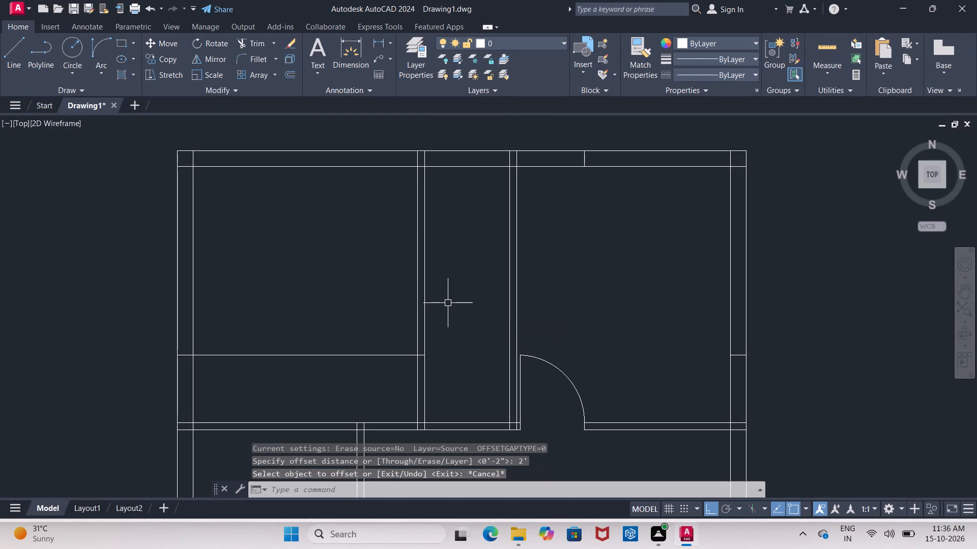
Offset the right line of the left upper partition 3' to the right, into the narrow middle room.
key(o)
key(Return)
text(3')
key(Return)
click(423, 283)
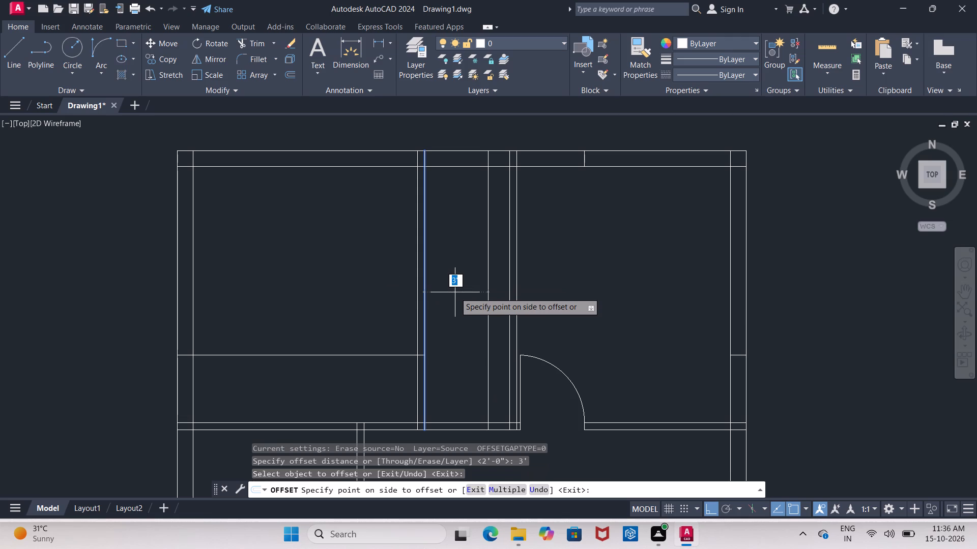
click(455, 292)
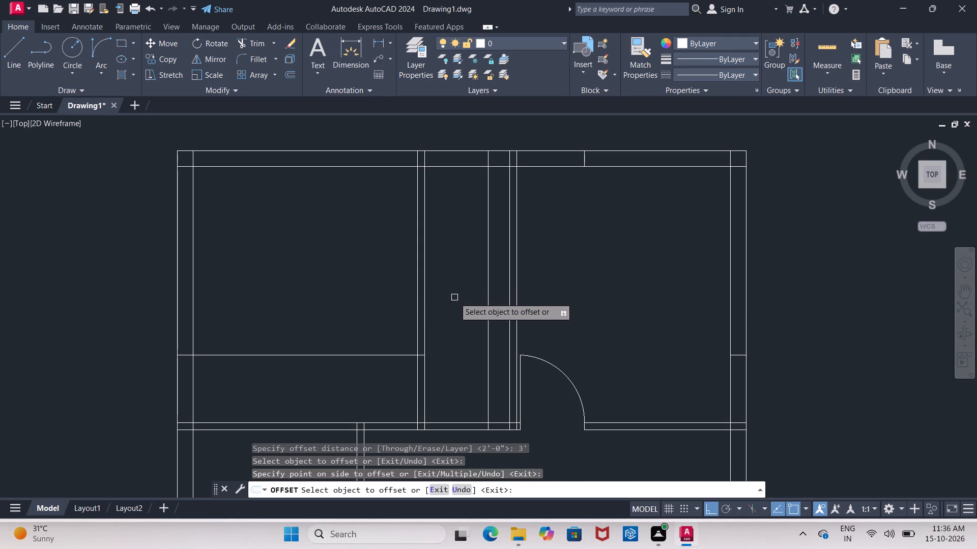
key(Escape)
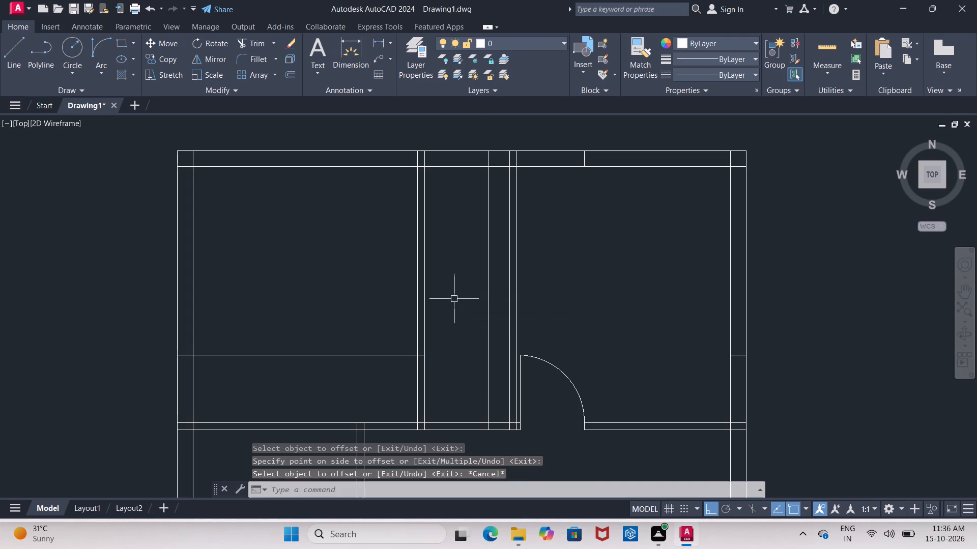
Measure the narrow middle room's inside length along its right partition, from the top wall to the lower horizontal wall.
click(376, 43)
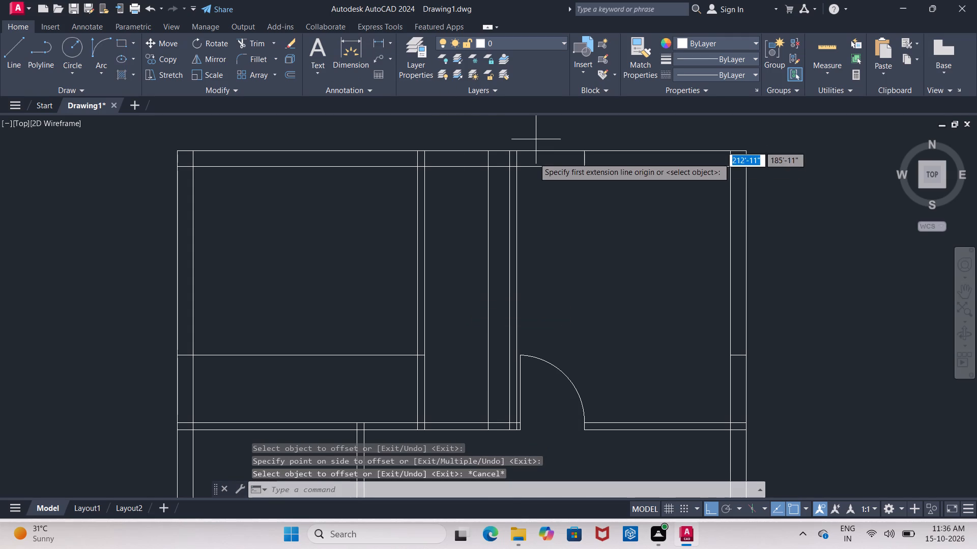
click(509, 166)
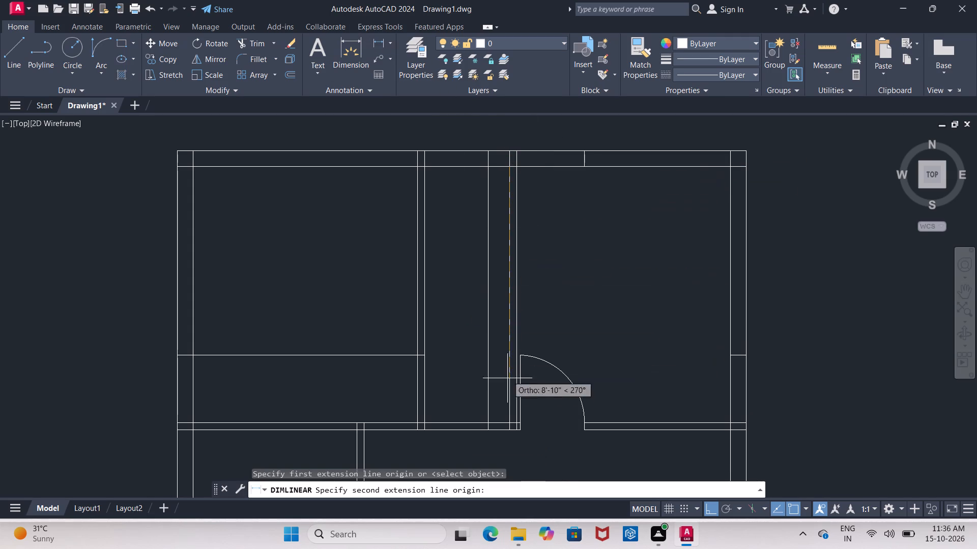
click(510, 421)
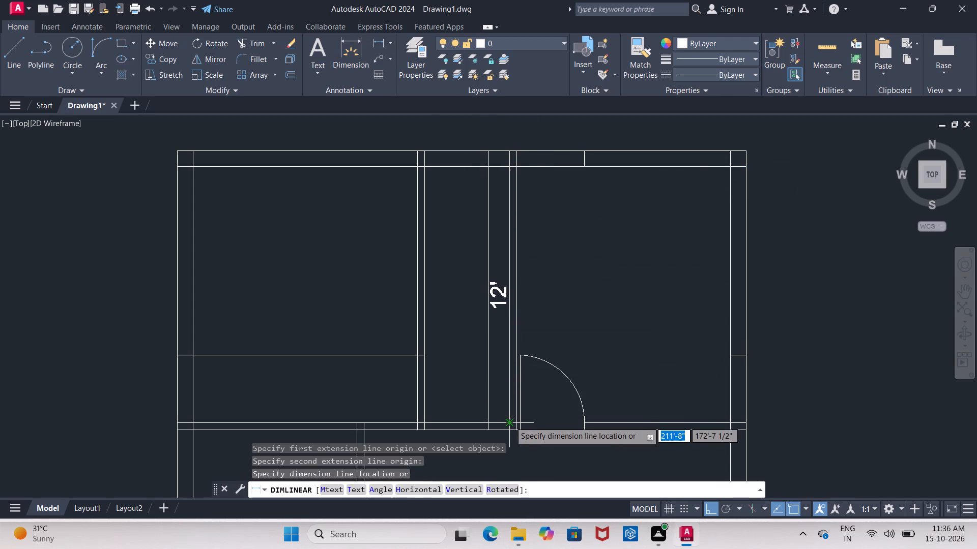
key(Escape)
Offset the top wall's inner line 7' downward.
key(o)
key(Return)
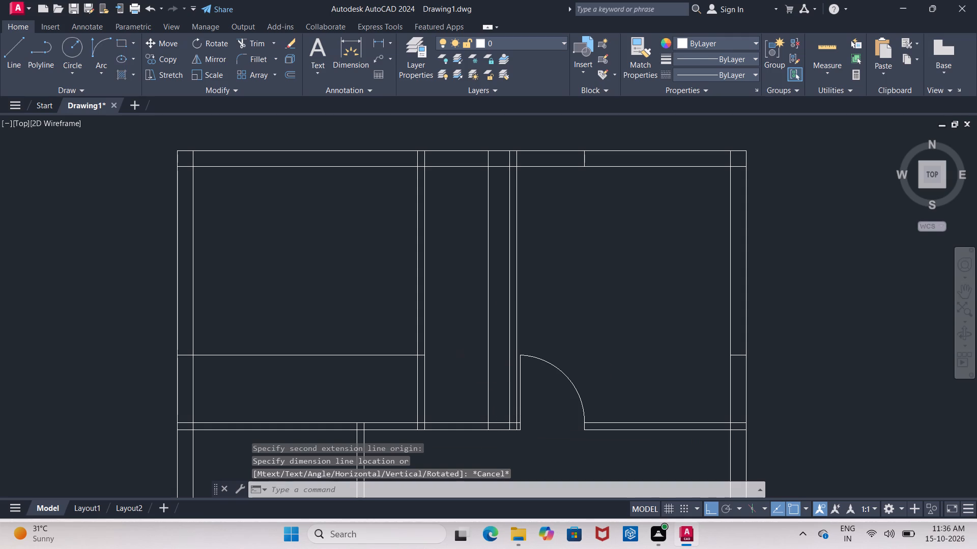
key(7)
text('4)
key(BackSpace)
key(Return)
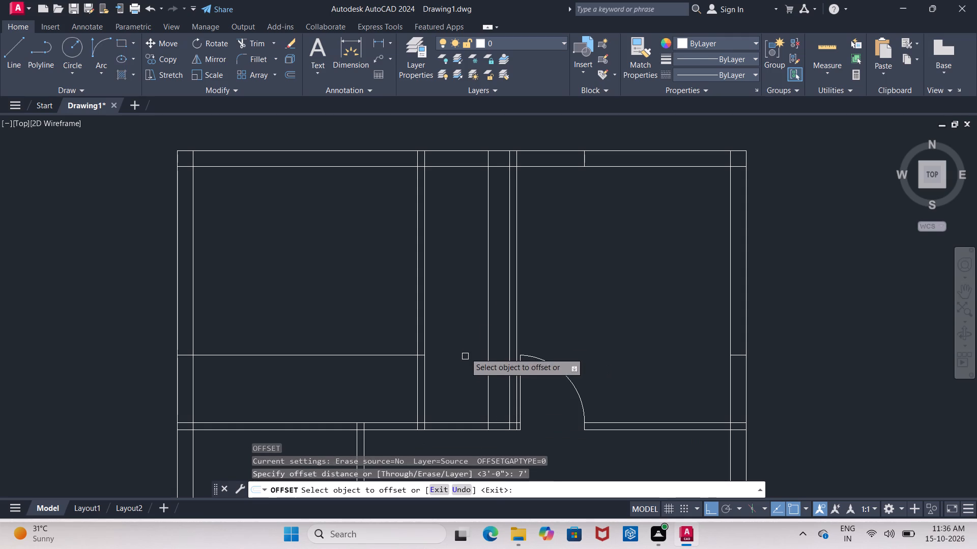
click(467, 167)
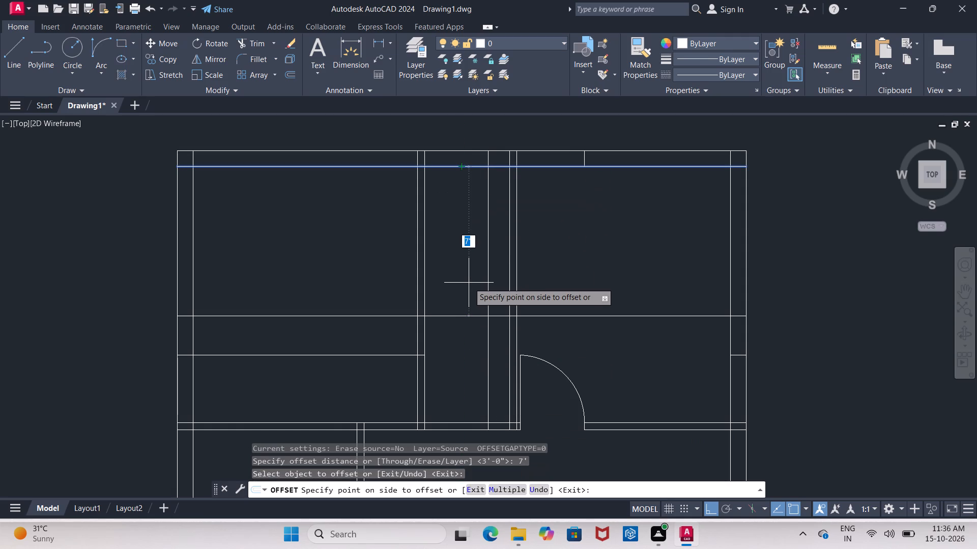
click(469, 283)
key(Return)
Offset the new horizontal line 4" downward to give the cross wall its thickness.
key(Return)
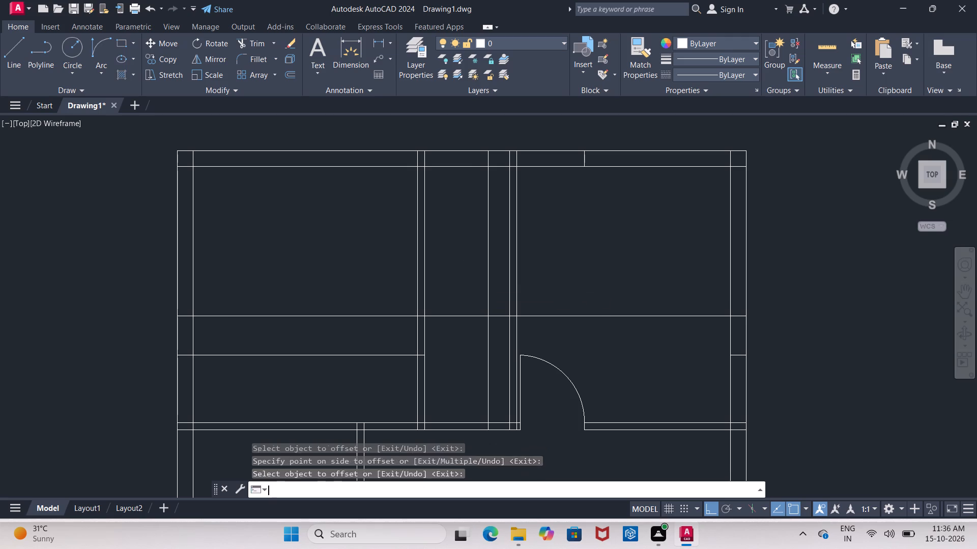
text(4")
key(Return)
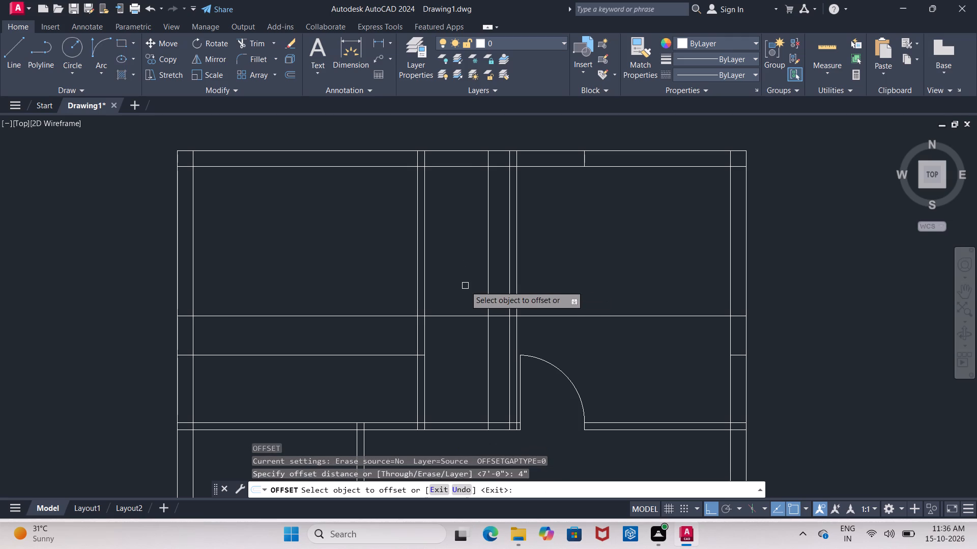
click(466, 317)
click(464, 335)
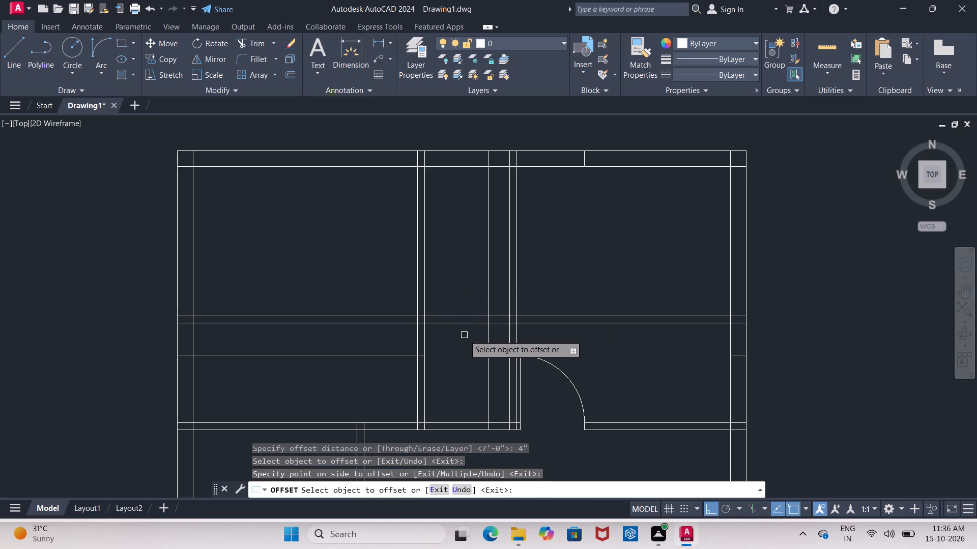
key(Escape)
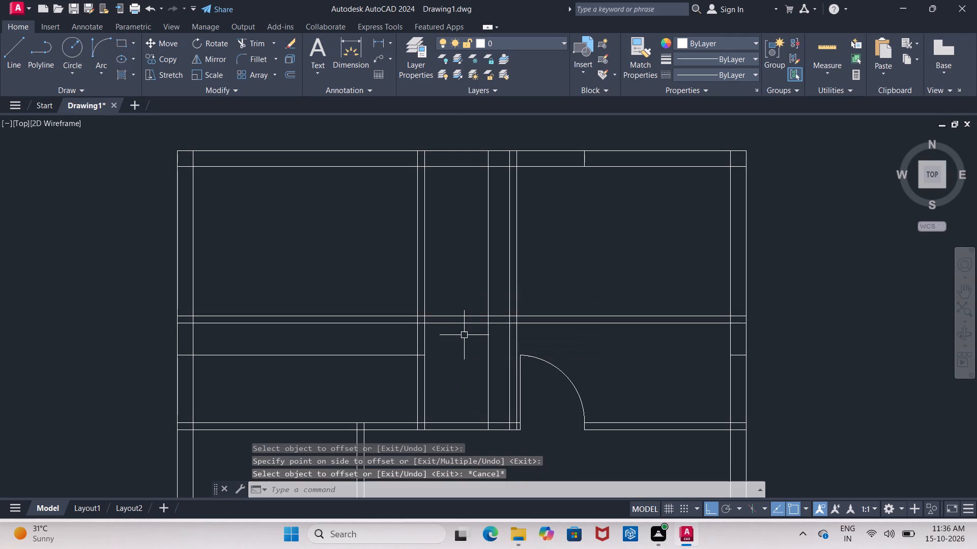
key(Escape)
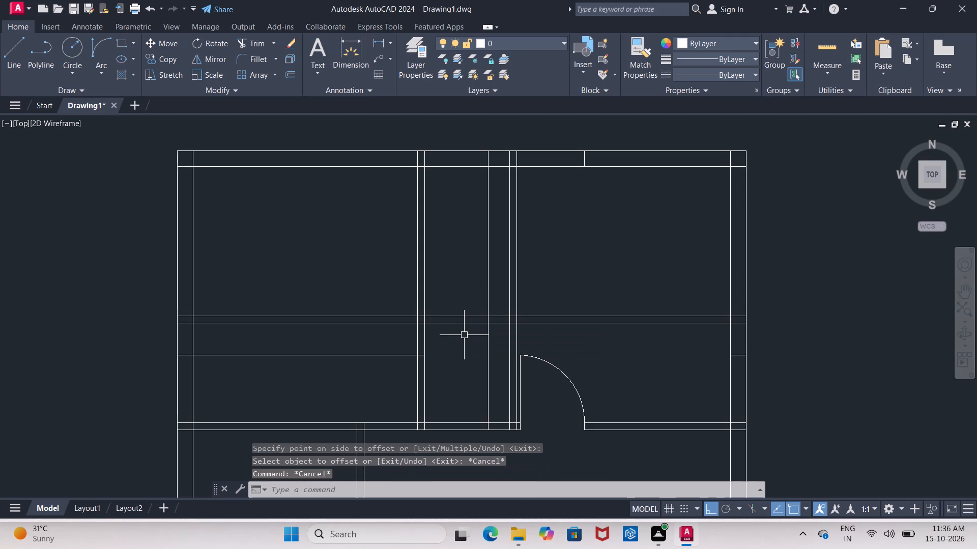
Trim the 3' offset line in the narrow middle room below the cross wall, including its stub in the lower wall.
text(TR)
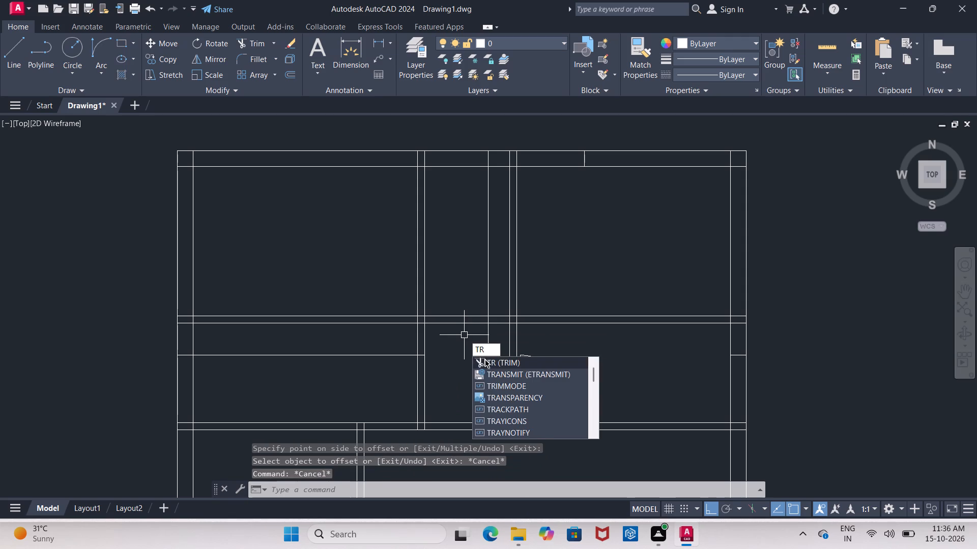
click(485, 361)
click(489, 352)
scroll(488, 432, up, 2)
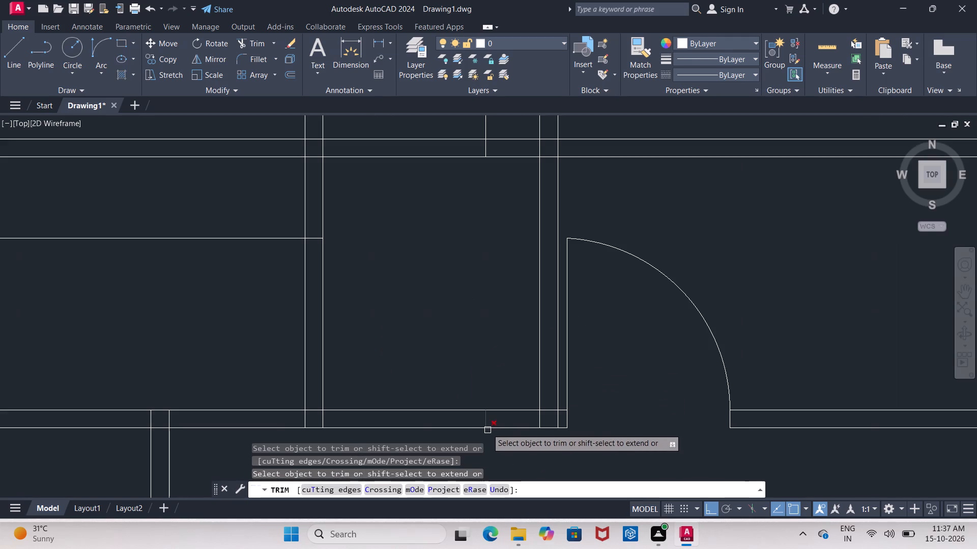
click(482, 419)
Trim both lower horizontal wall lines between the two upper partitions to open the bottom of the middle room.
middle_drag(430, 318, 444, 366)
scroll(444, 365, down, 1)
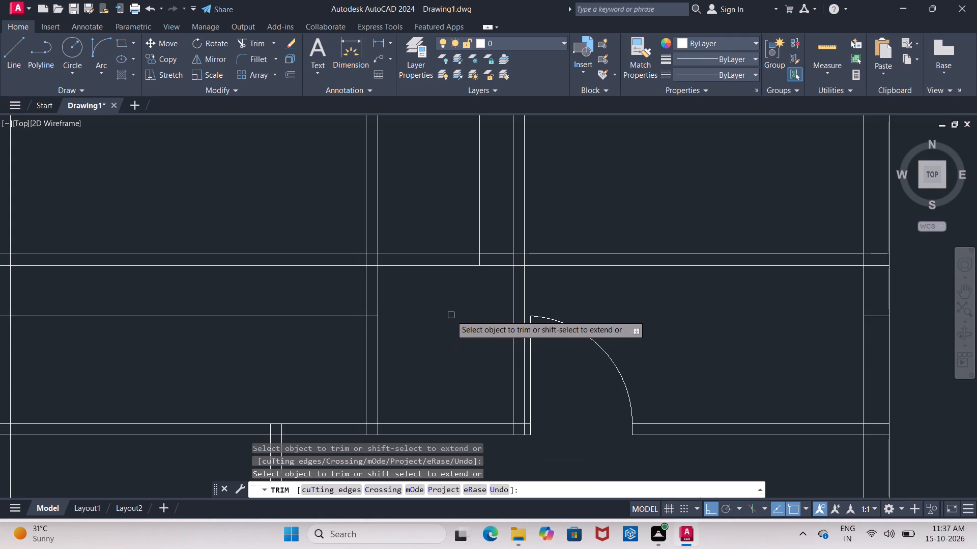
middle_drag(451, 315, 449, 442)
scroll(450, 429, down, 1)
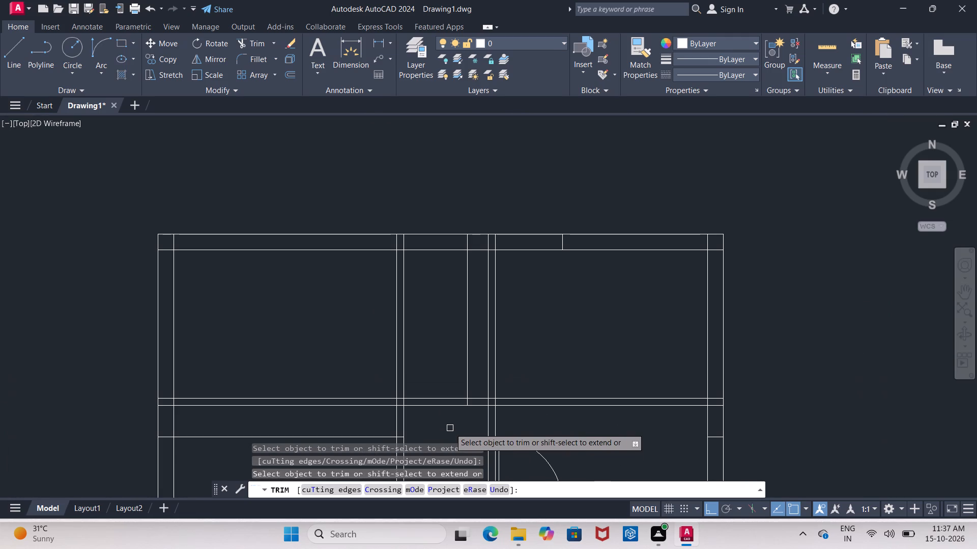
middle_drag(450, 428, 451, 391)
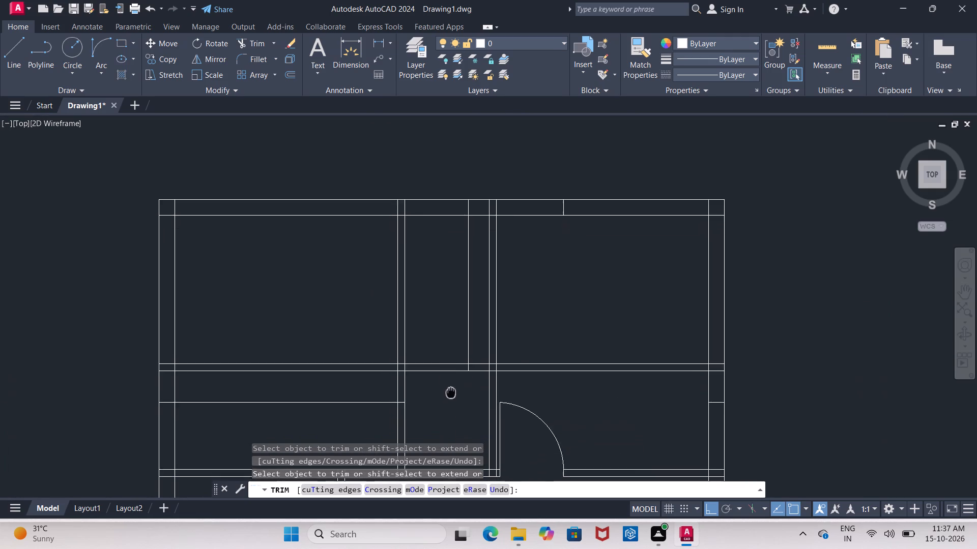
middle_drag(451, 391, 458, 326)
middle_drag(454, 344, 458, 293)
drag(448, 303, 458, 376)
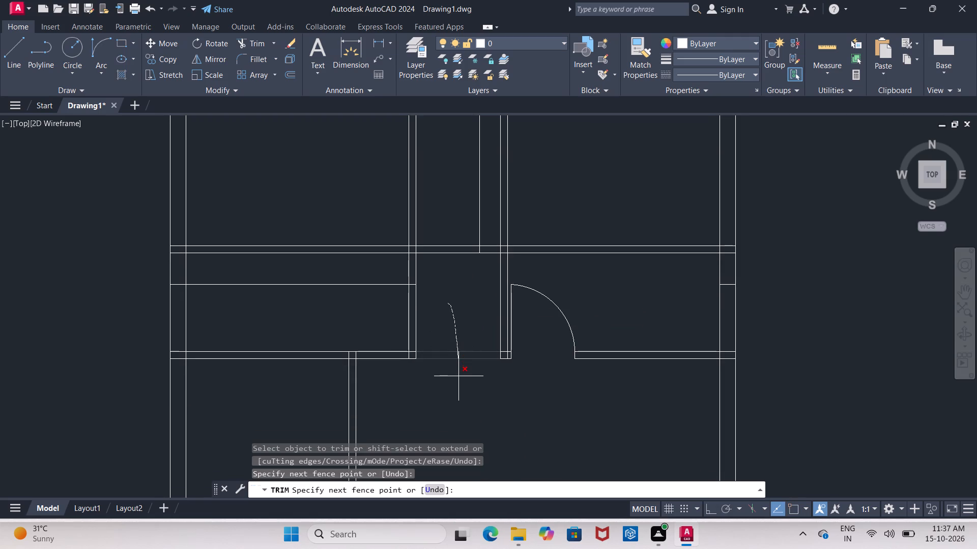
drag(458, 376, 458, 381)
Trim the cross wall between the left partition and the 3' offset line, and remove the rest of that line through the top wall.
middle_drag(447, 327, 437, 386)
scroll(447, 330, down, 1)
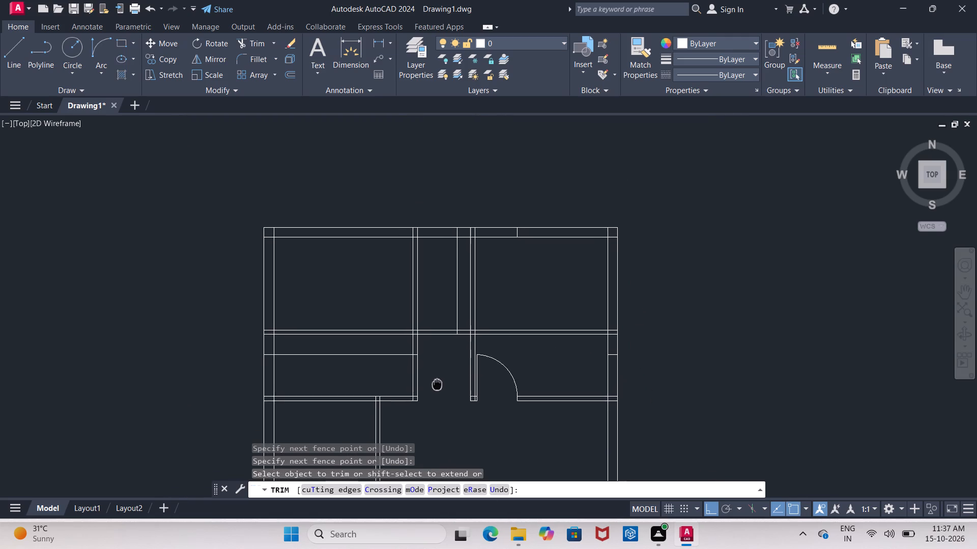
middle_drag(437, 386, 435, 411)
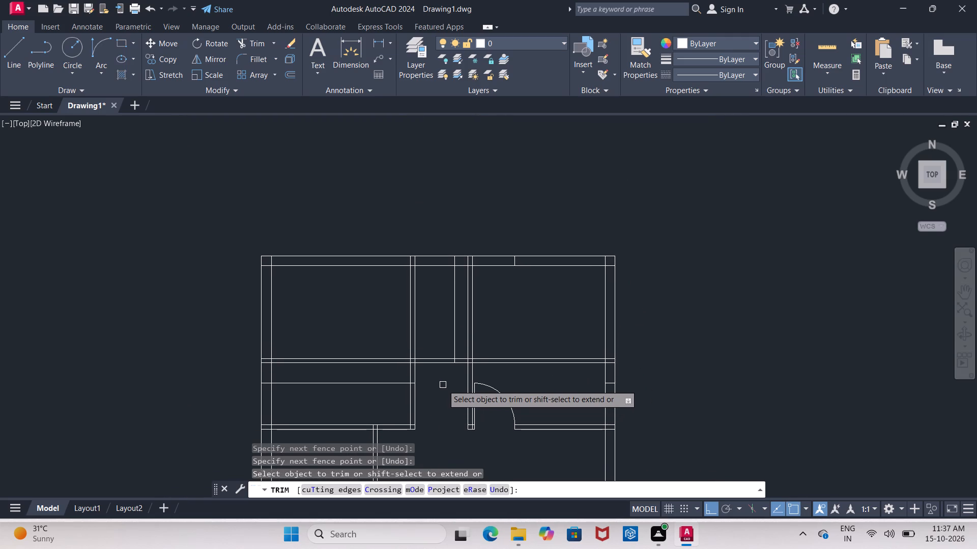
drag(433, 331, 433, 376)
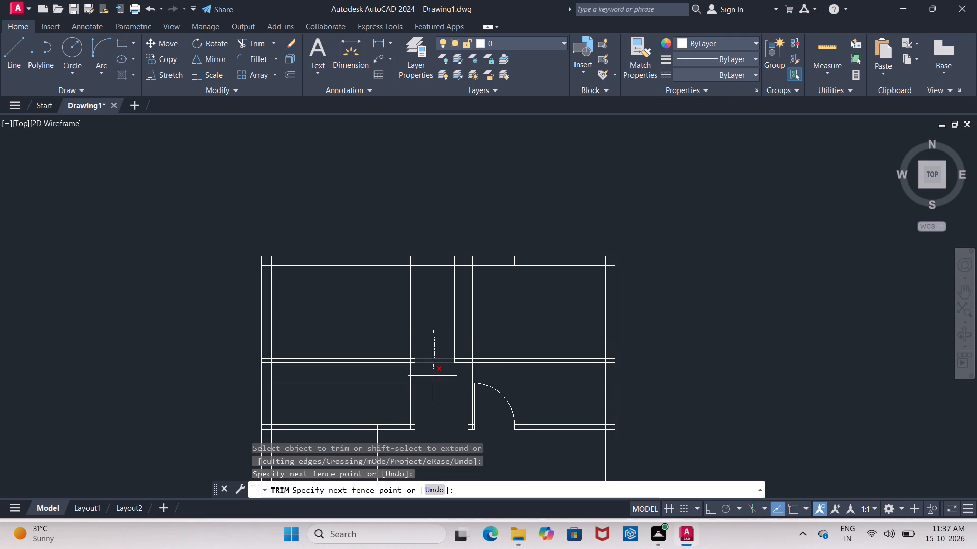
drag(433, 376, 433, 378)
click(453, 333)
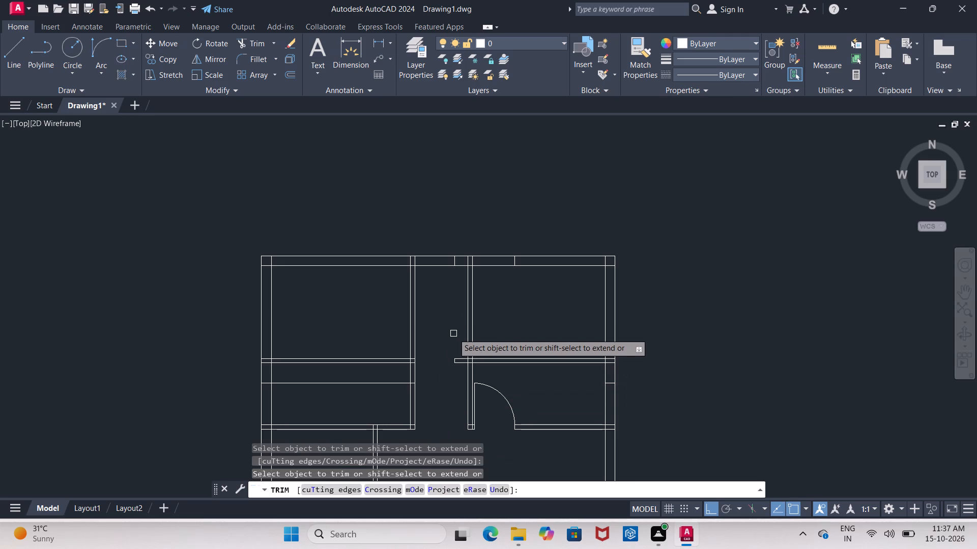
scroll(447, 264, up, 2)
click(462, 255)
scroll(458, 282, down, 2)
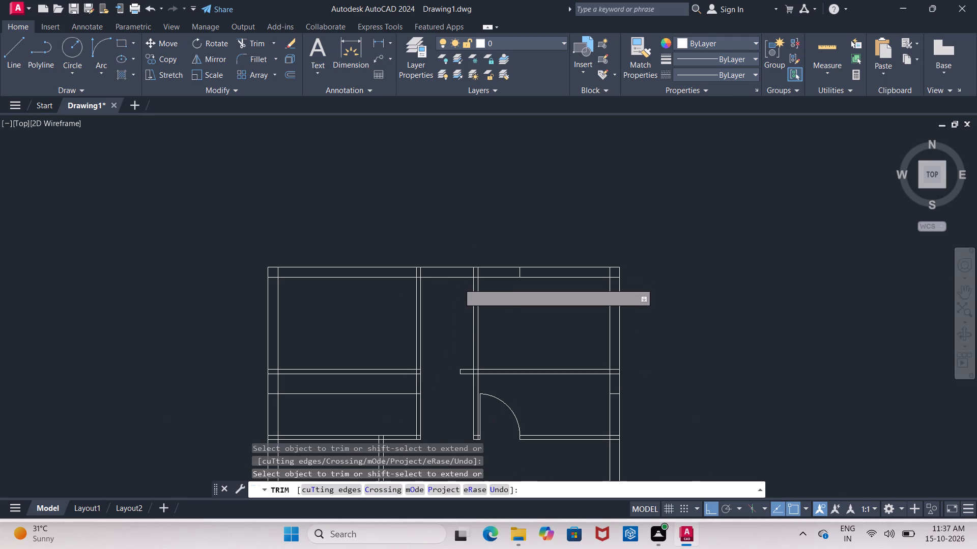
Trim the cross wall's two lines out of the upper-left room, the left partition and the left outer wall.
middle_drag(444, 346, 473, 292)
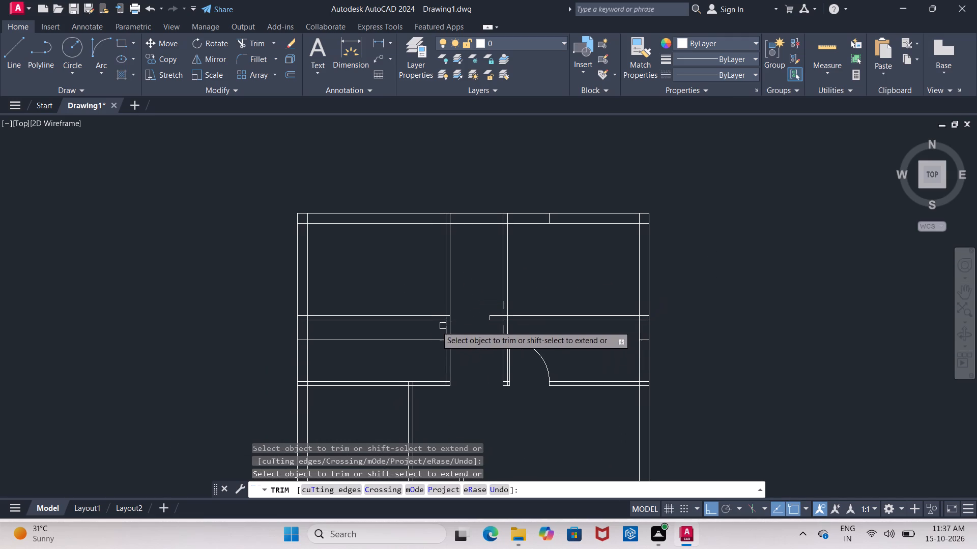
scroll(416, 316, up, 1)
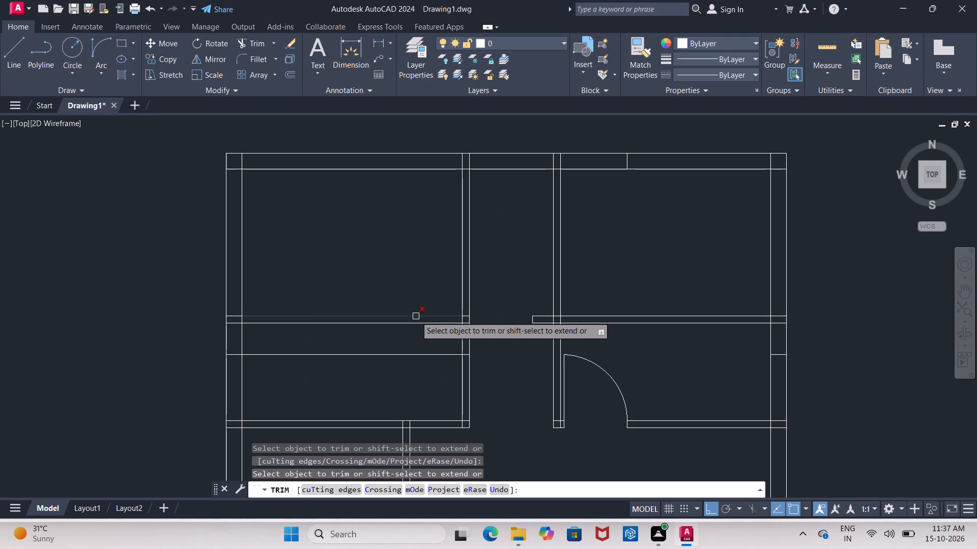
click(416, 316)
click(419, 324)
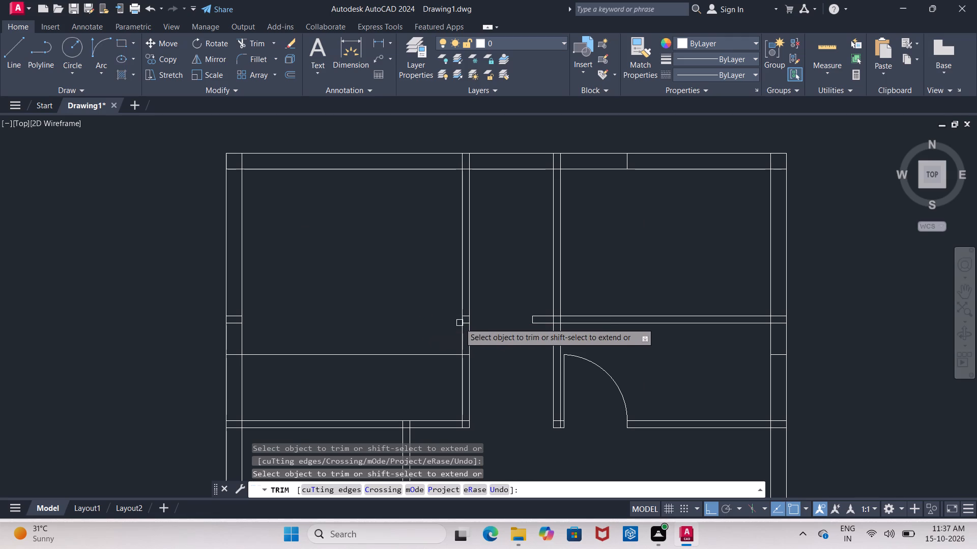
scroll(465, 319, up, 2)
click(465, 316)
click(461, 330)
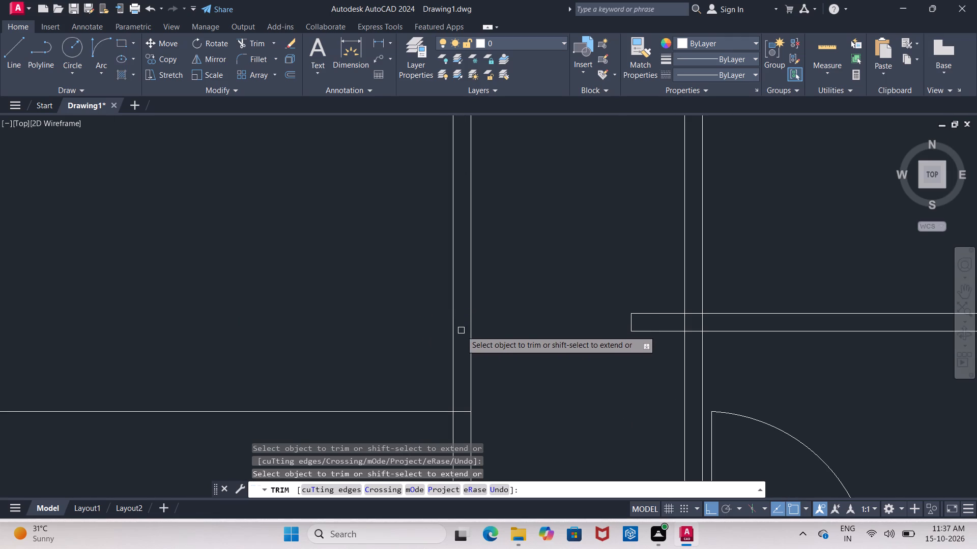
scroll(461, 331, down, 2)
scroll(230, 328, up, 2)
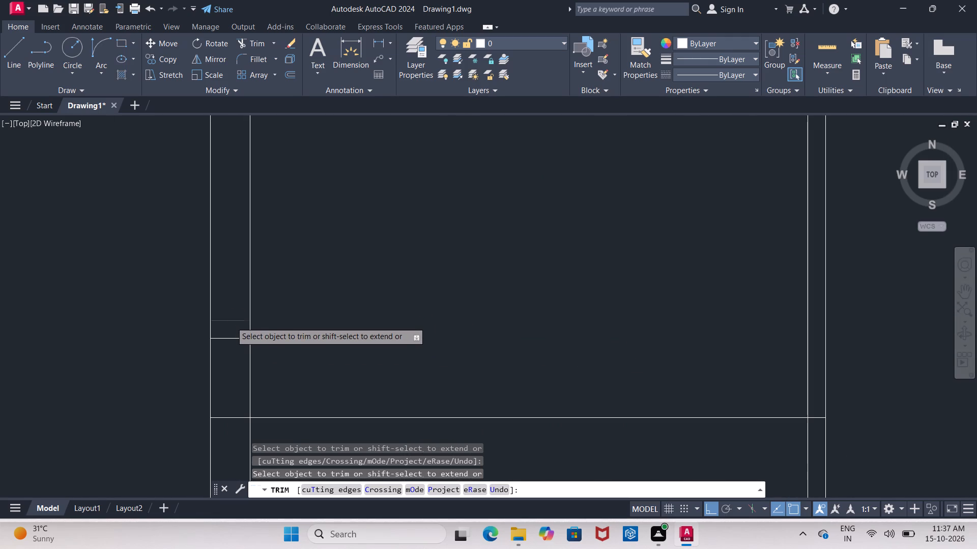
click(231, 322)
click(230, 339)
scroll(243, 338, down, 3)
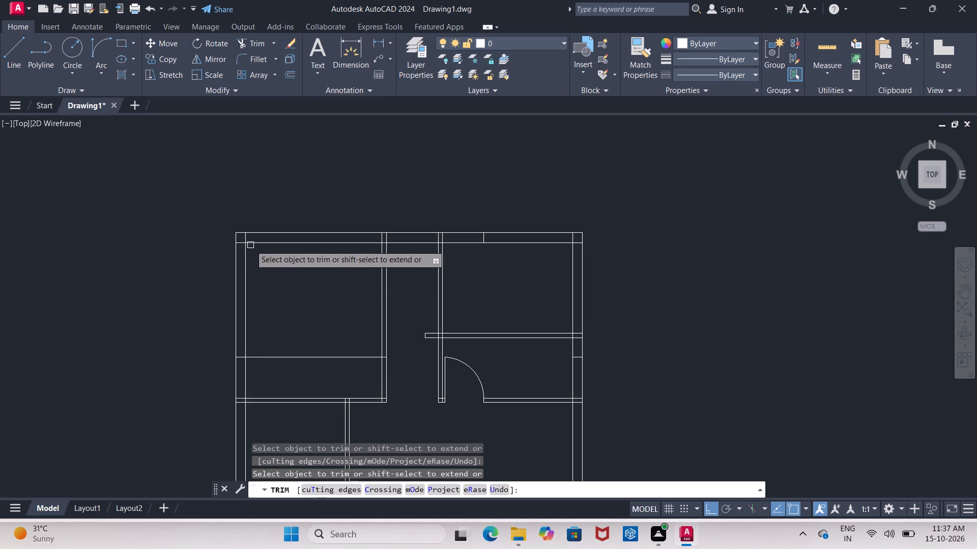
middle_drag(360, 314, 384, 243)
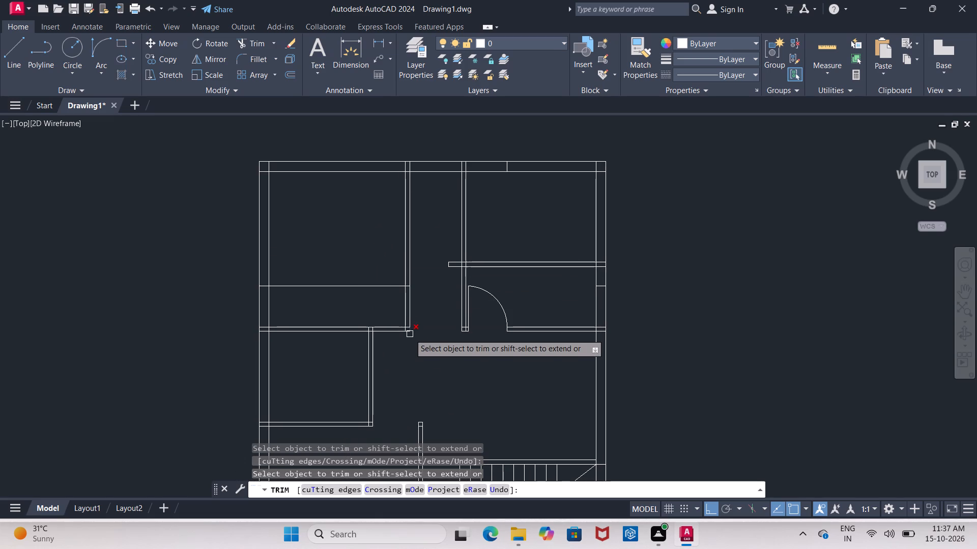
scroll(411, 335, up, 2)
key(Escape)
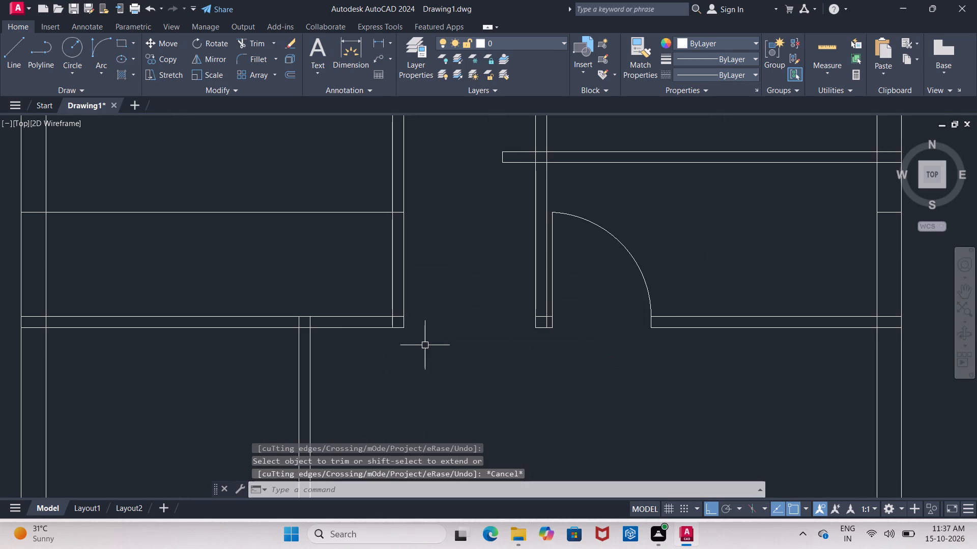
Offset the upper line of the upper-left room's bottom wall 2" upward.
key(o)
key(Return)
key(2)
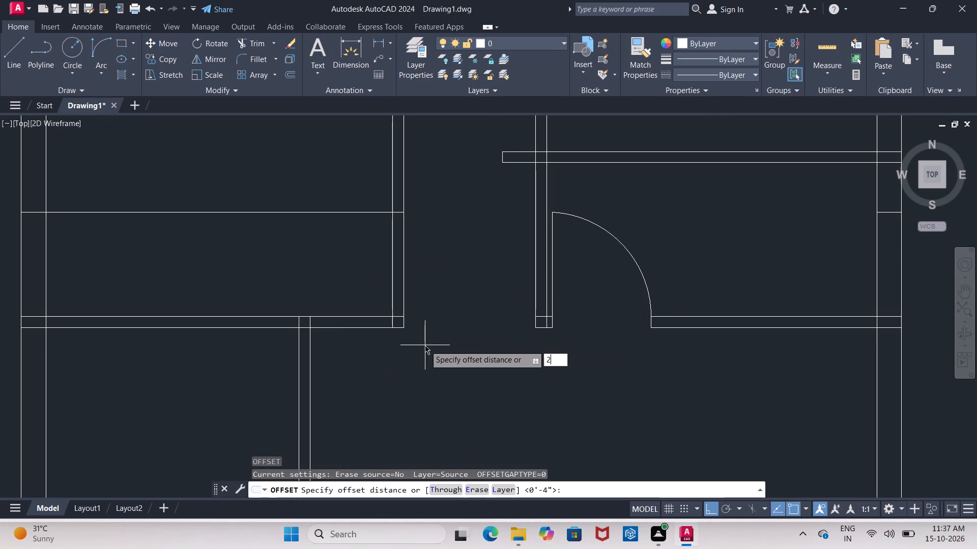
key(shift+quotedbl)
key(Return)
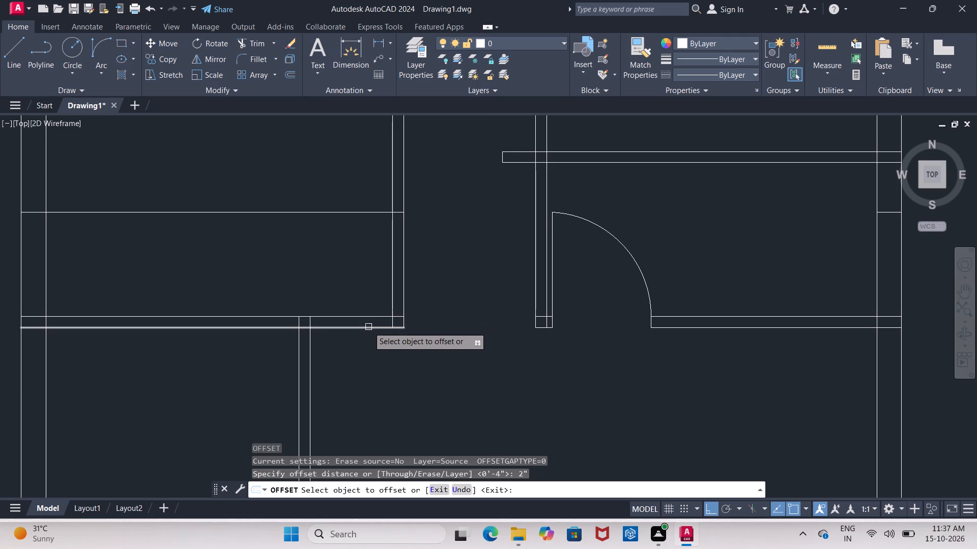
click(367, 315)
click(361, 284)
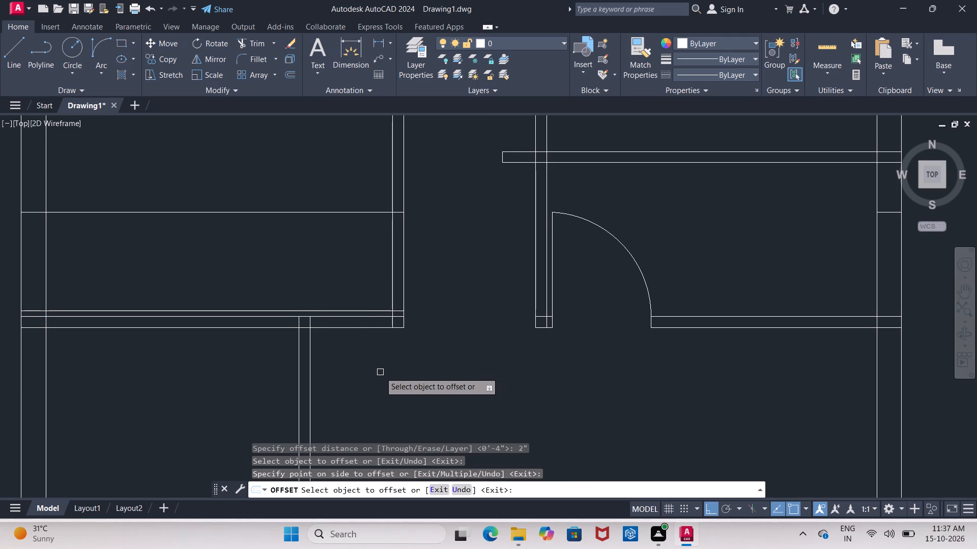
key(Escape)
Offset the right line of the left upper partition 3'6" to the left, into the upper-left room.
key(o)
key(Return)
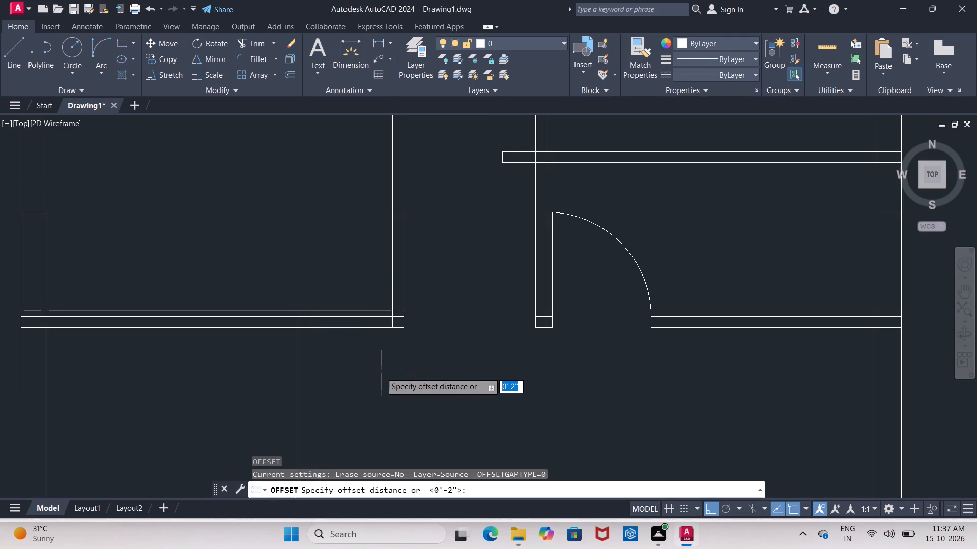
key(3)
text('6)
key(shift+quotedbl)
key(Return)
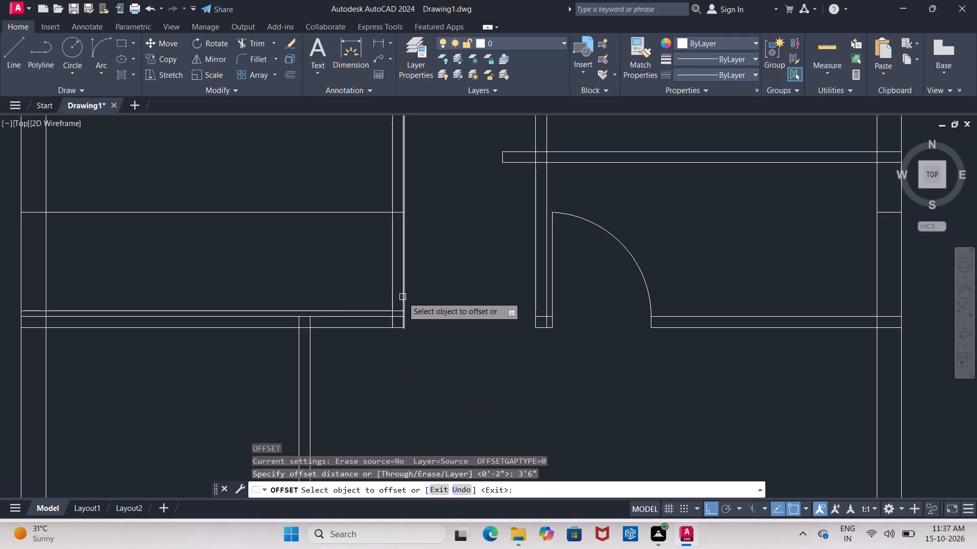
click(403, 296)
click(320, 283)
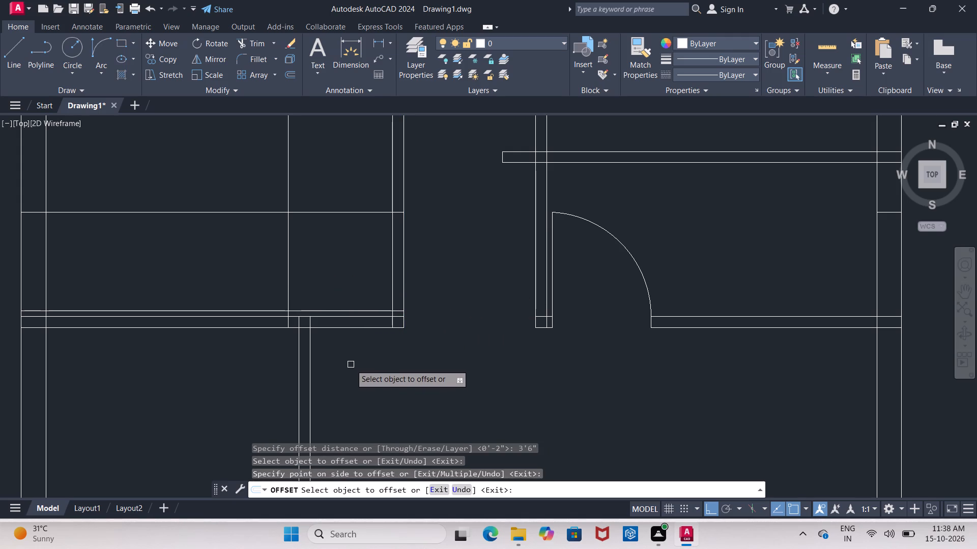
scroll(351, 364, down, 2)
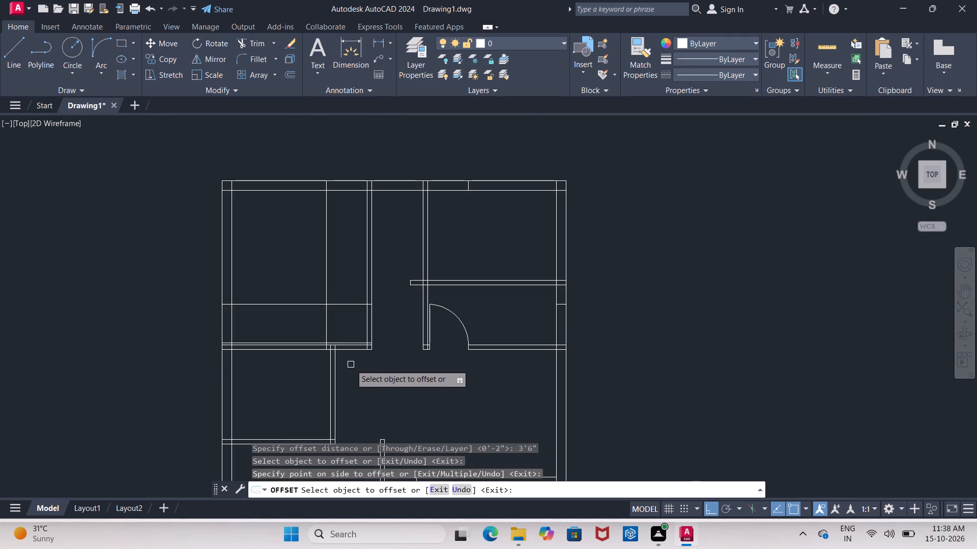
scroll(351, 364, up, 2)
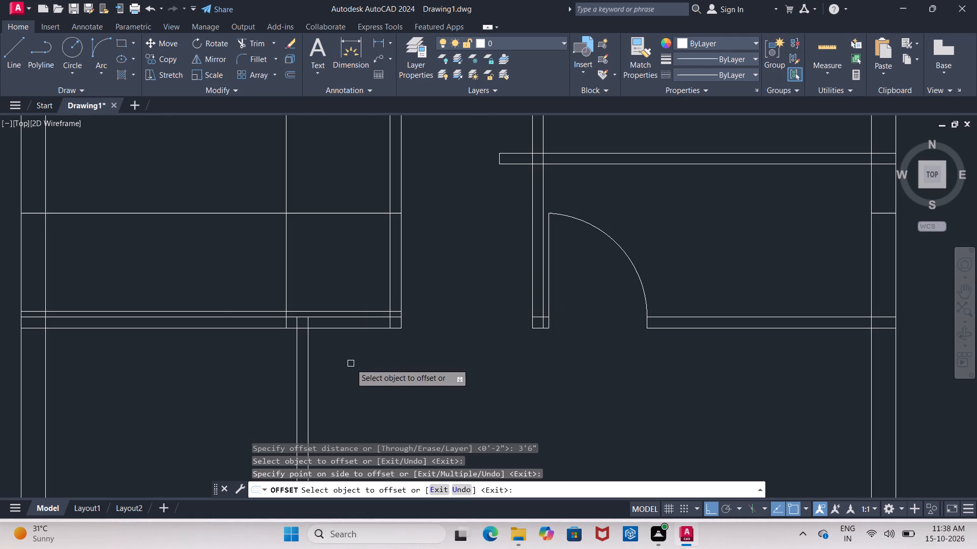
key(Escape)
Trim the 2" offset line and the upper horizontal guide line left of the 3'6" line, and the 3'6" line above the guide.
key(t)
key(r)
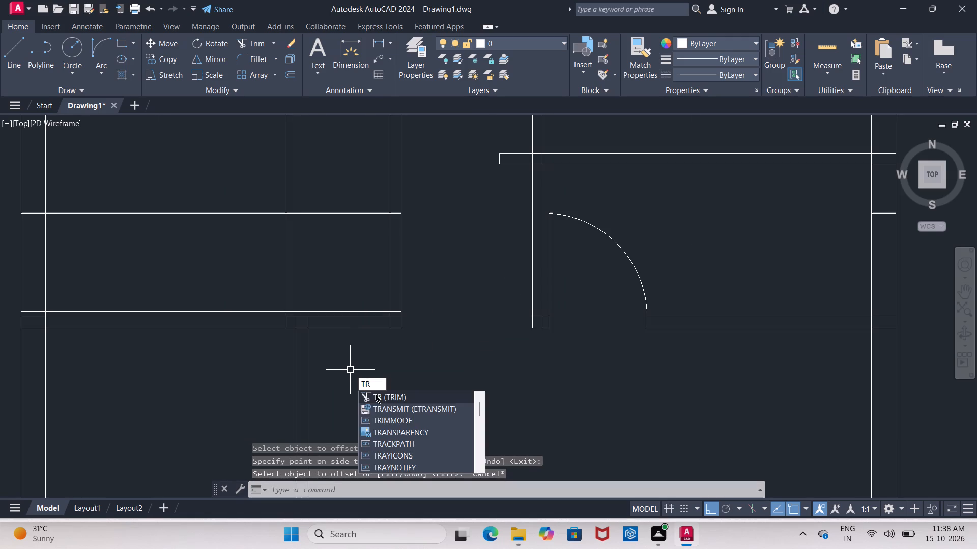
click(376, 394)
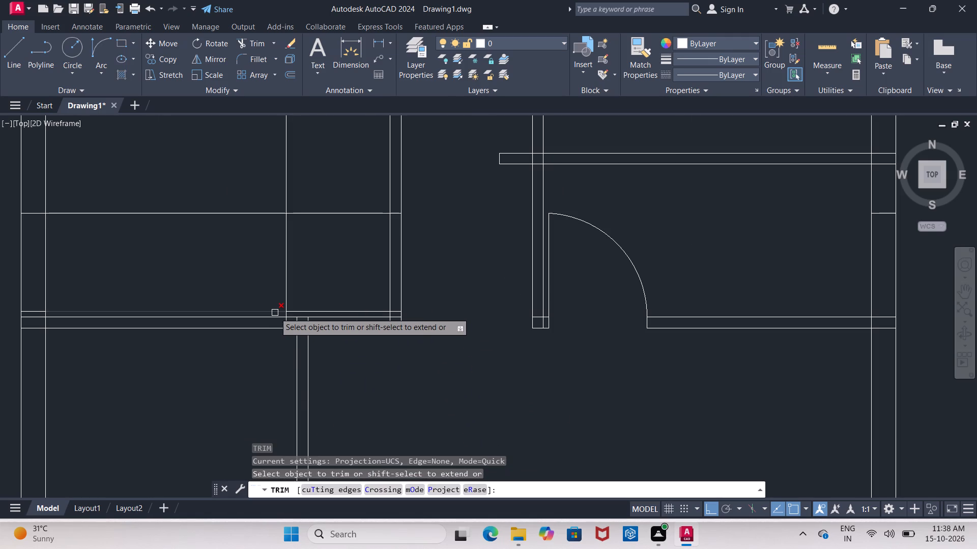
click(275, 311)
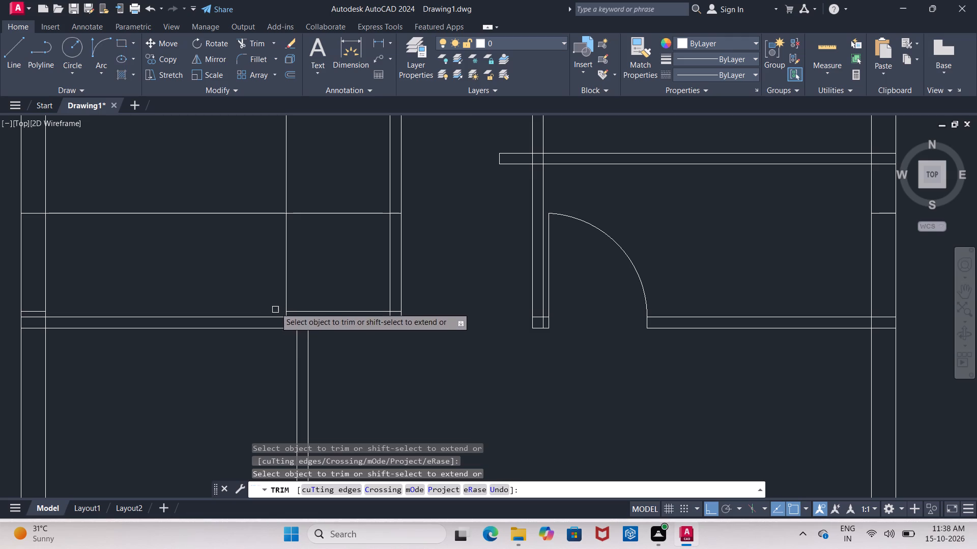
middle_drag(305, 250, 319, 333)
scroll(315, 328, down, 2)
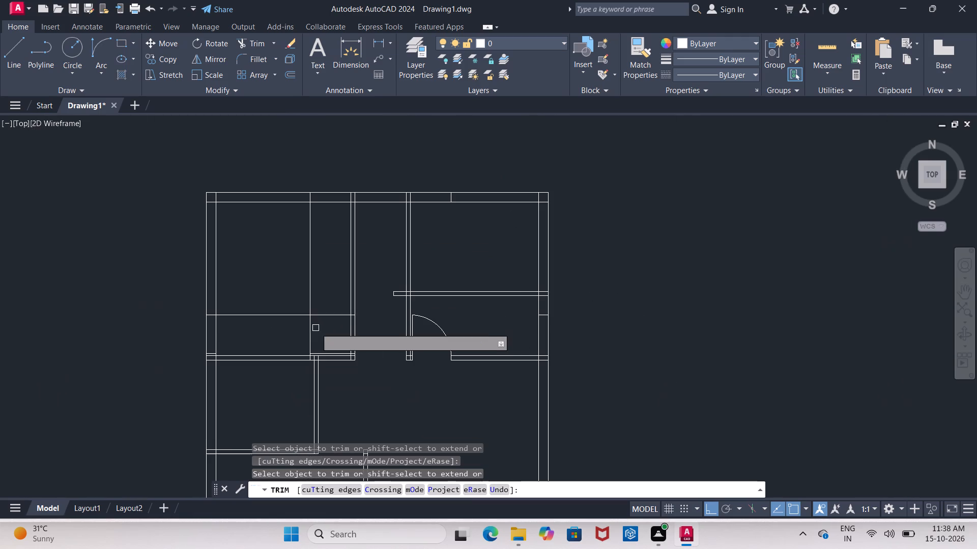
click(283, 313)
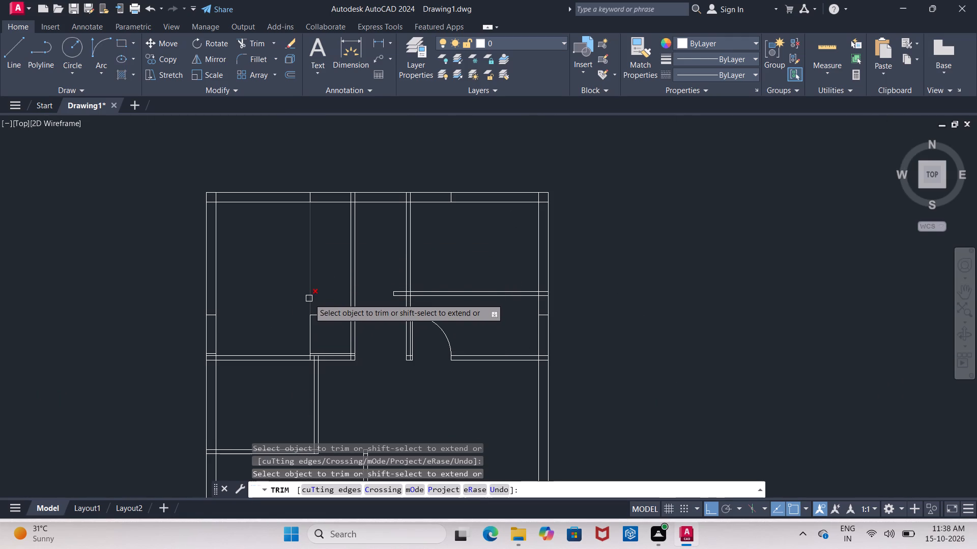
click(309, 298)
Trim the 3'6" line and both left partition lines between the guide line and the 2" offset line, cutting a door opening.
scroll(317, 303, up, 2)
middle_drag(317, 301, 320, 262)
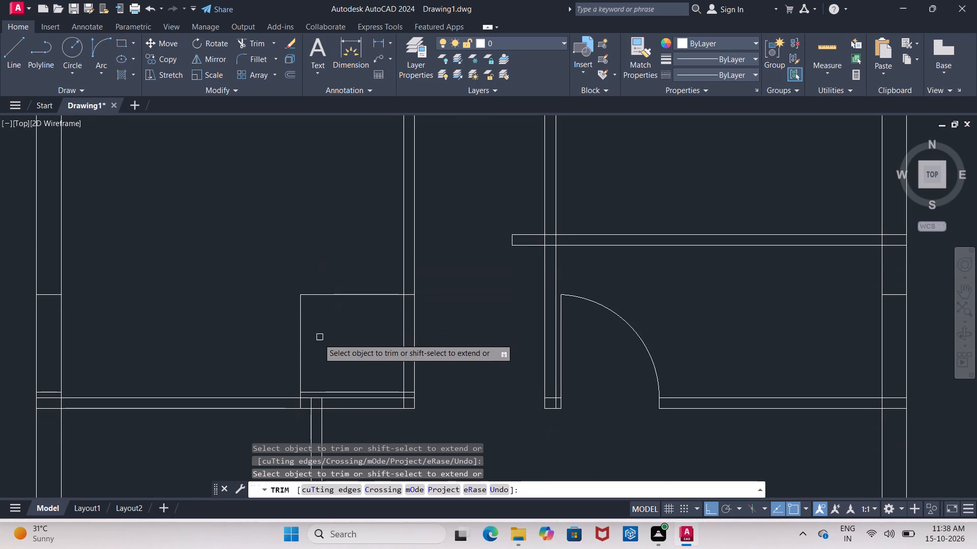
drag(274, 344, 345, 348)
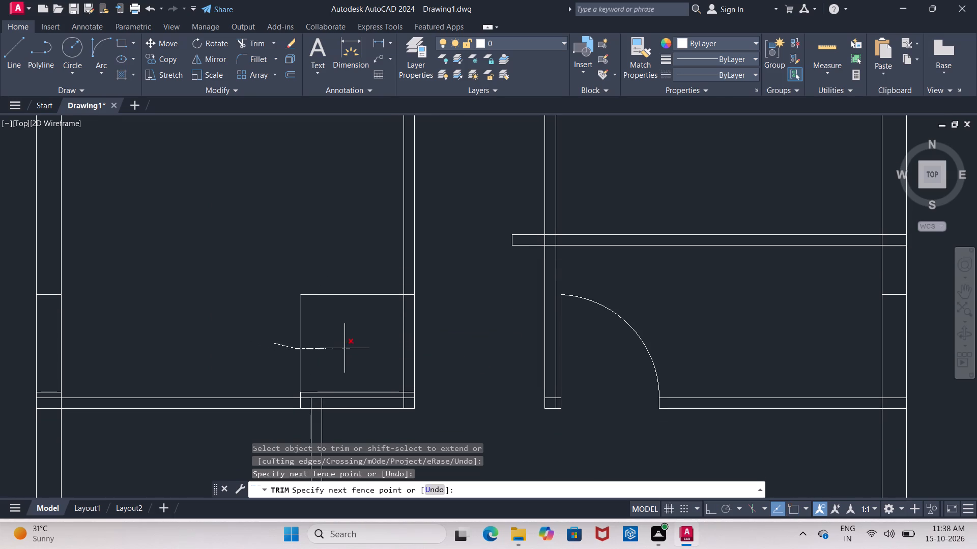
drag(345, 348, 422, 361)
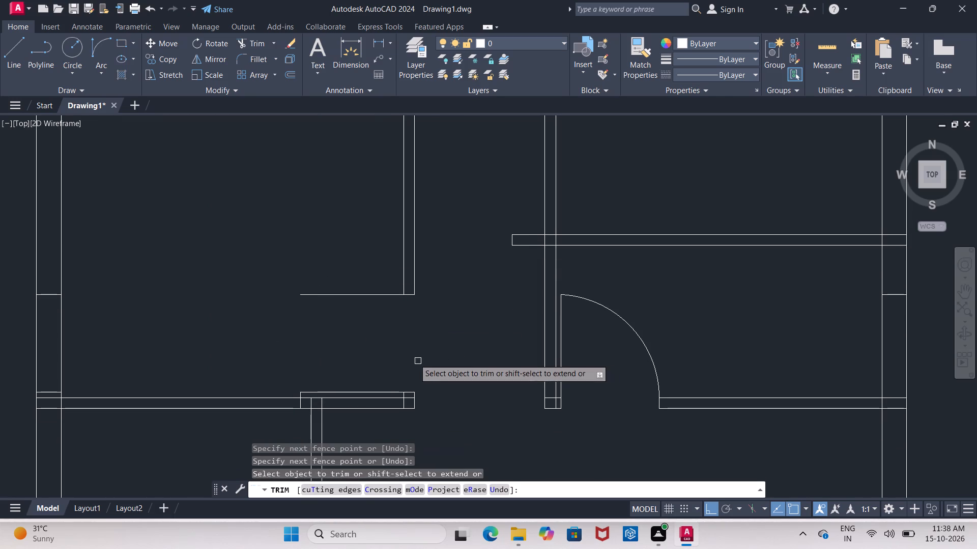
Trim the guide line left of the upper door jamb and the 3'6" line's remaining pieces below the 2" offset line.
click(367, 292)
scroll(285, 399, up, 2)
click(320, 393)
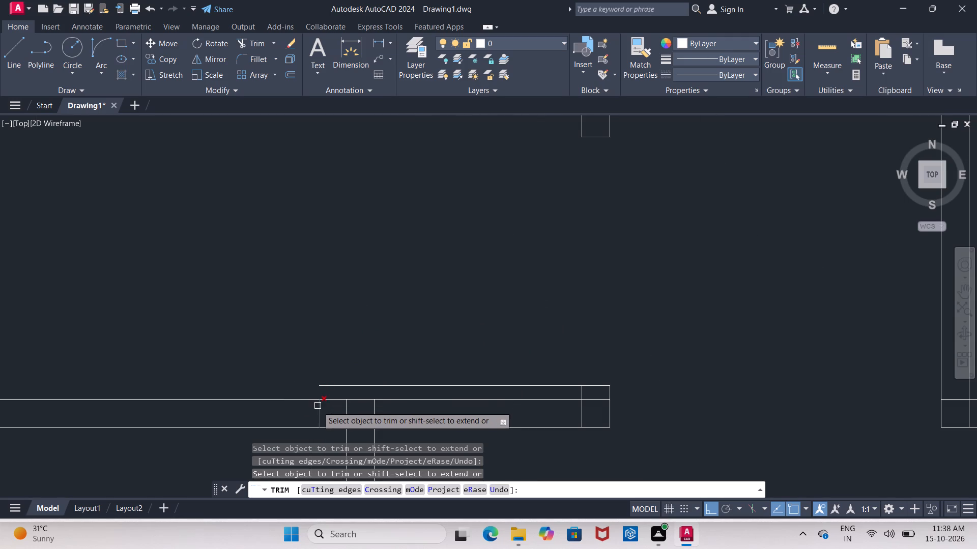
click(318, 410)
scroll(322, 385, down, 1)
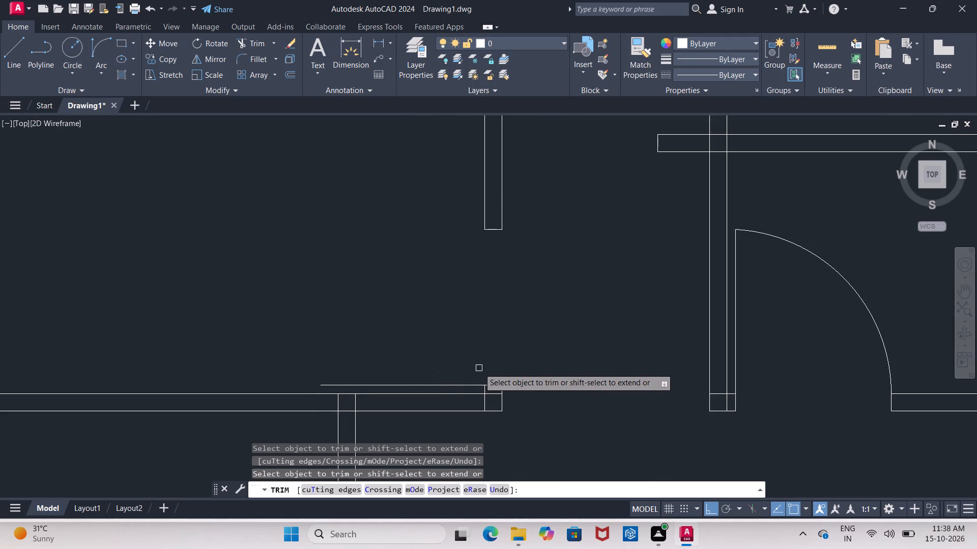
key(Escape)
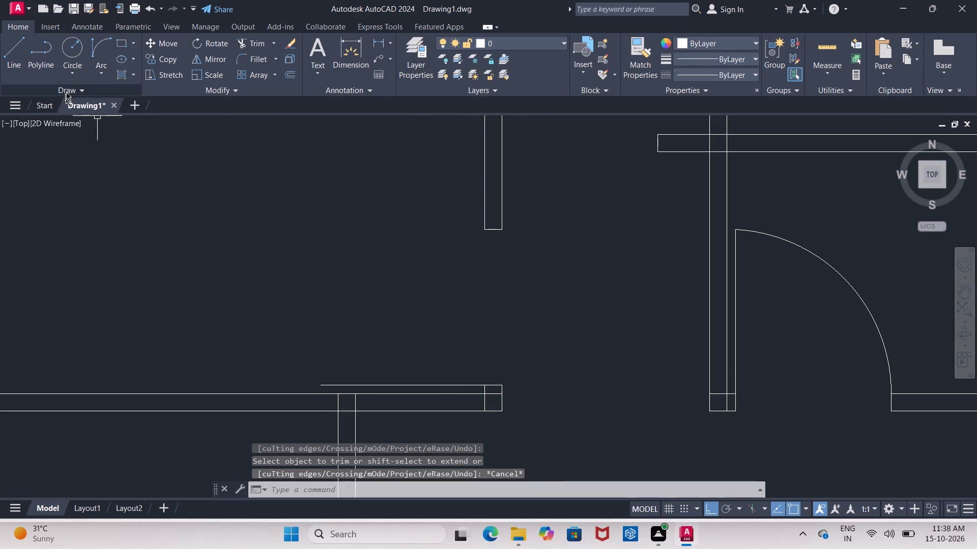
Draw the upper-left room's door swing as a Start, End, Direction arc from the upper jamb's left corner to the door line's left end, tangent at 180°.
click(106, 75)
click(116, 224)
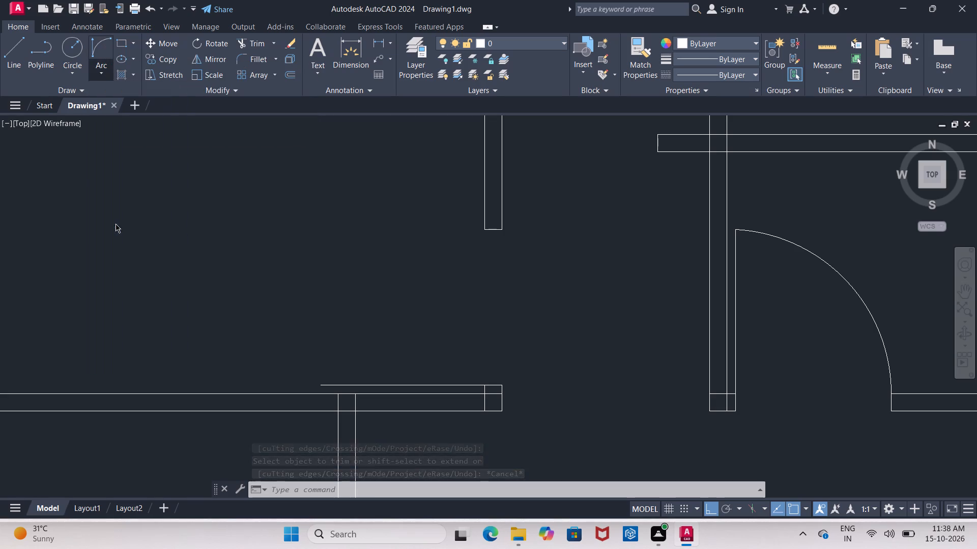
click(481, 232)
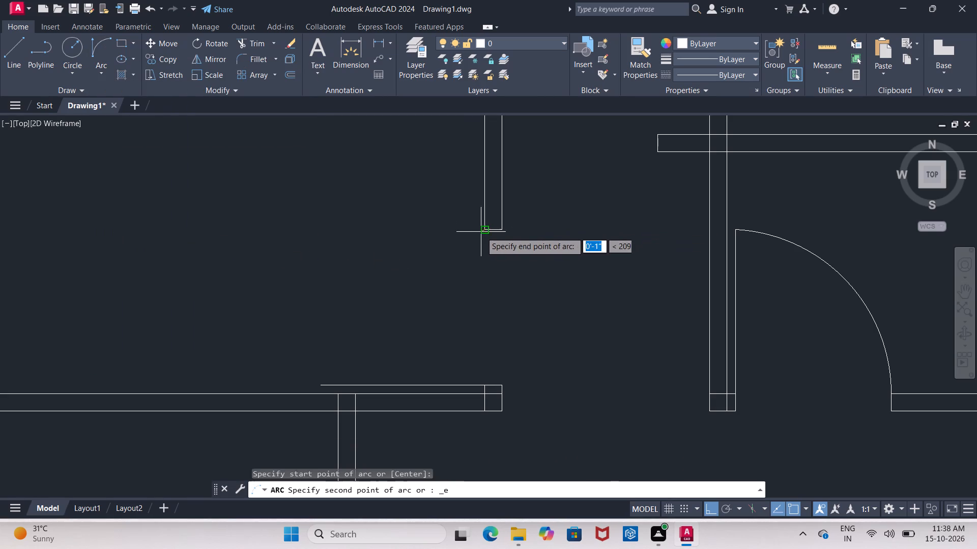
click(319, 387)
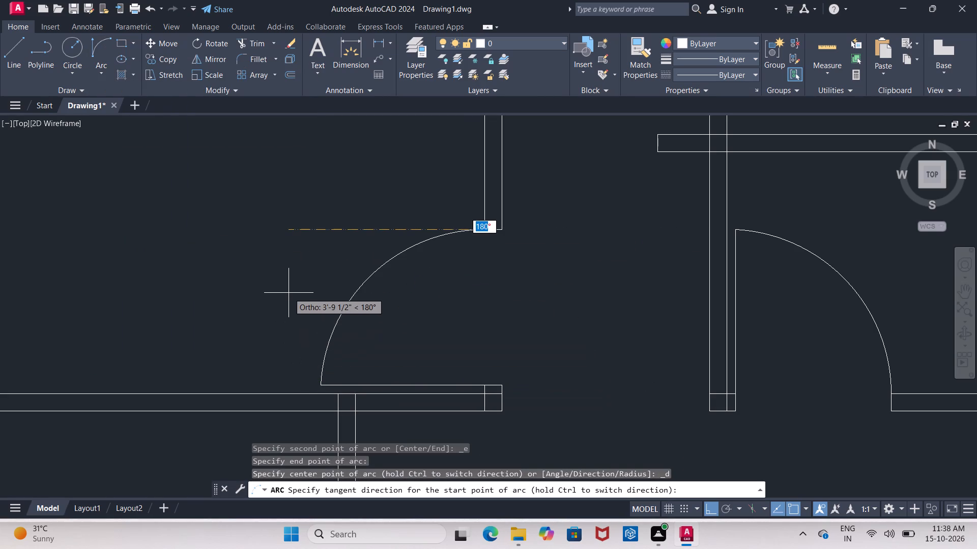
click(289, 293)
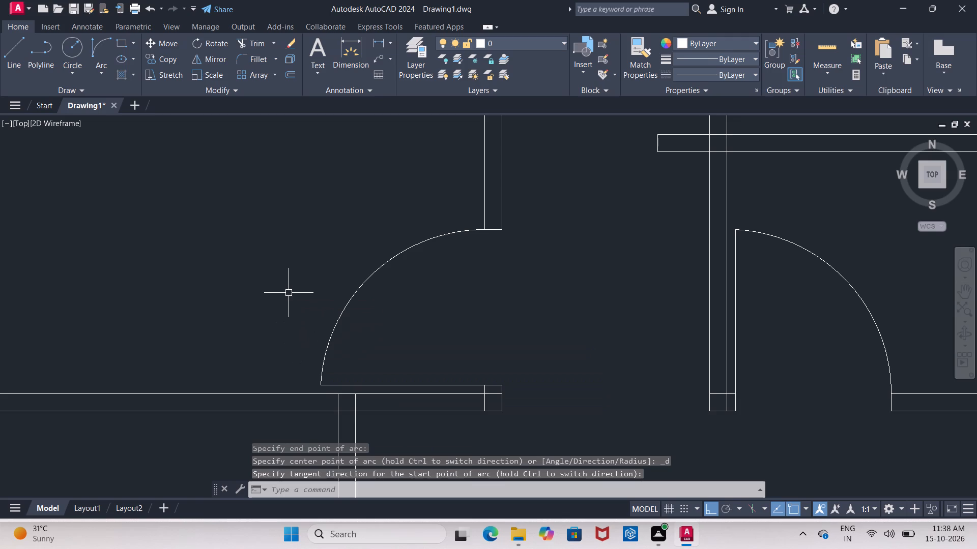
Erase the two short leftover guide lines across the left outer wall beside the upper-left room.
middle_drag(288, 291, 307, 267)
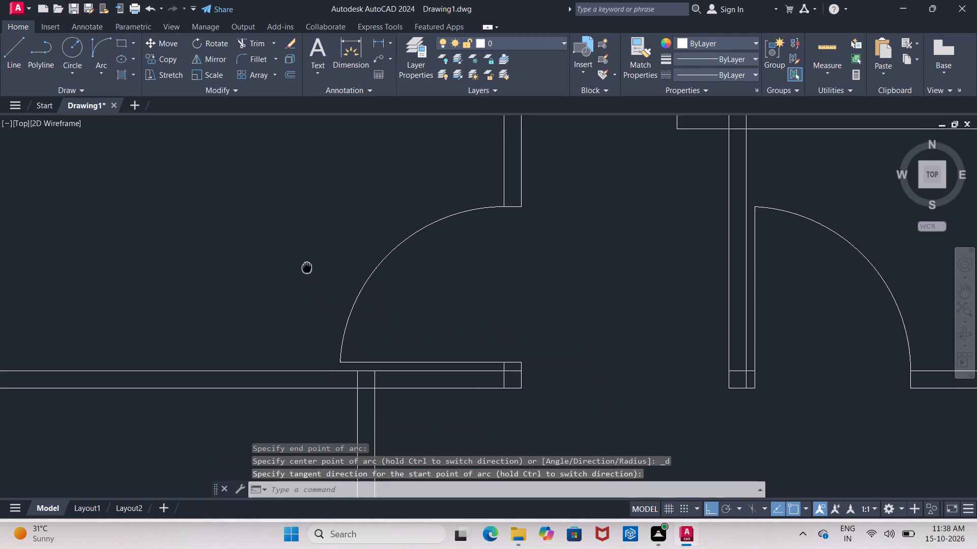
middle_drag(307, 267, 353, 245)
scroll(331, 248, down, 1)
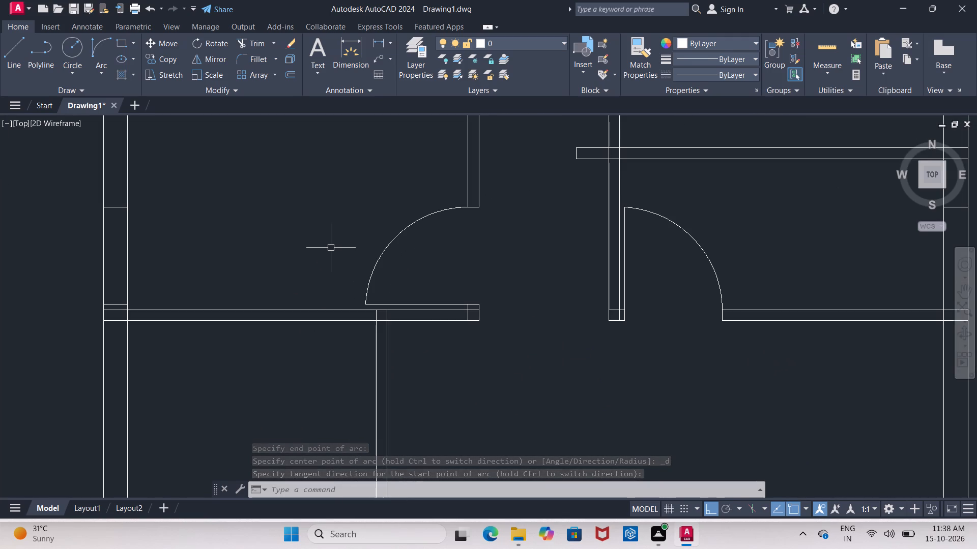
middle_drag(320, 249, 403, 286)
scroll(403, 287, down, 1)
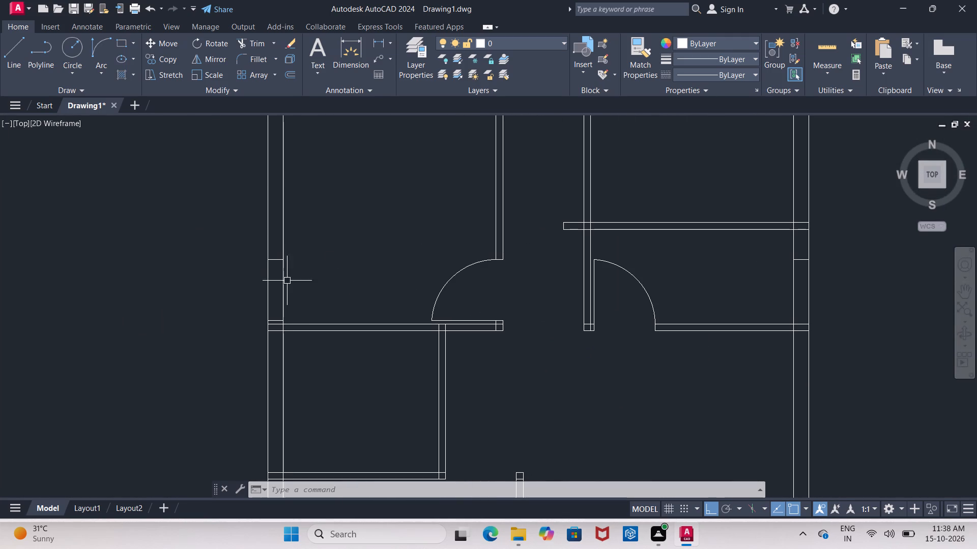
scroll(281, 319, up, 2)
click(277, 326)
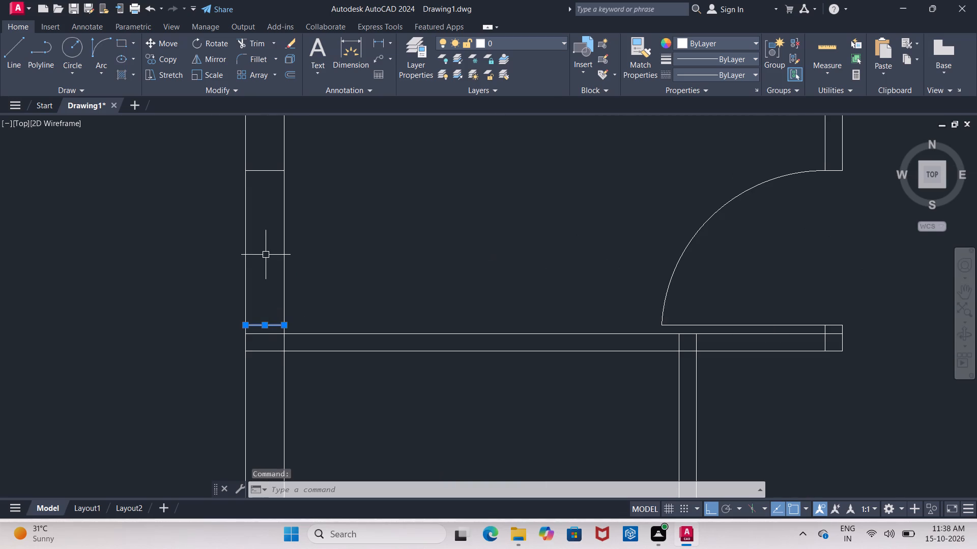
middle_drag(266, 261, 265, 304)
click(262, 216)
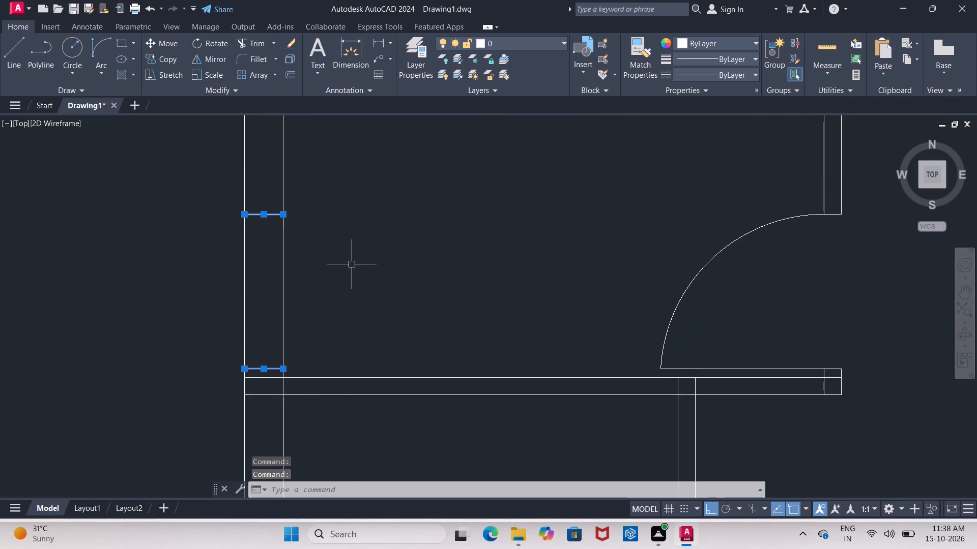
key(Delete)
Erase the two short leftover guide lines across the top outer wall, one above each upper room.
scroll(358, 261, down, 3)
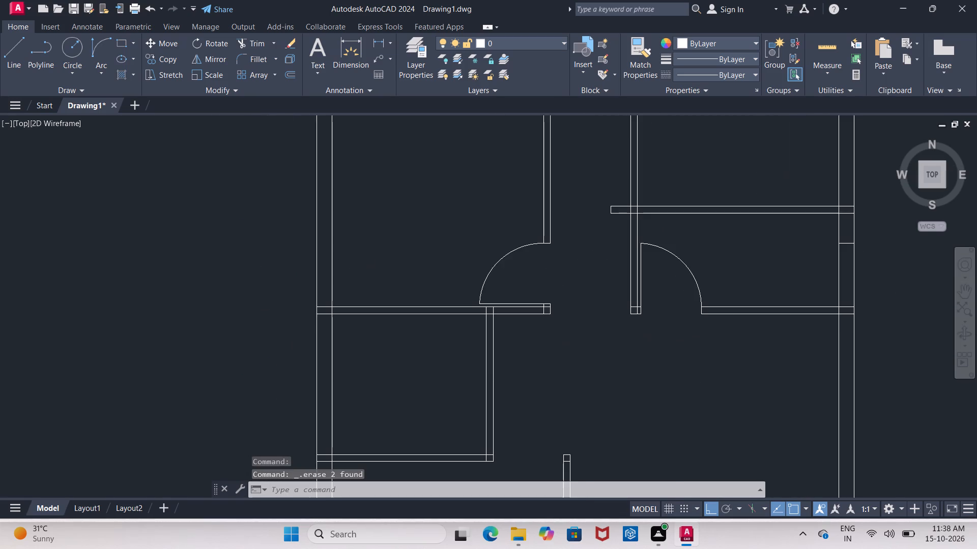
scroll(375, 267, down, 1)
scroll(425, 179, up, 4)
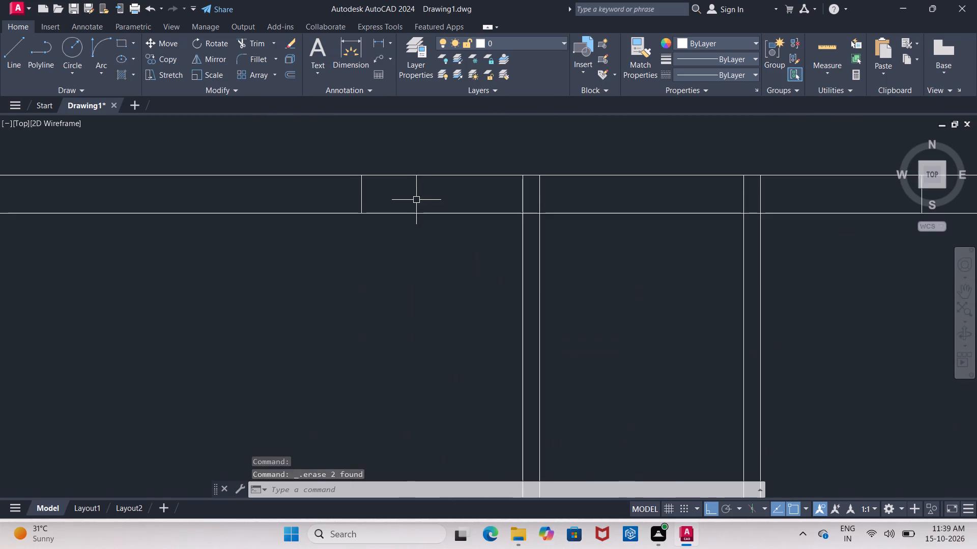
click(362, 196)
scroll(389, 199, down, 2)
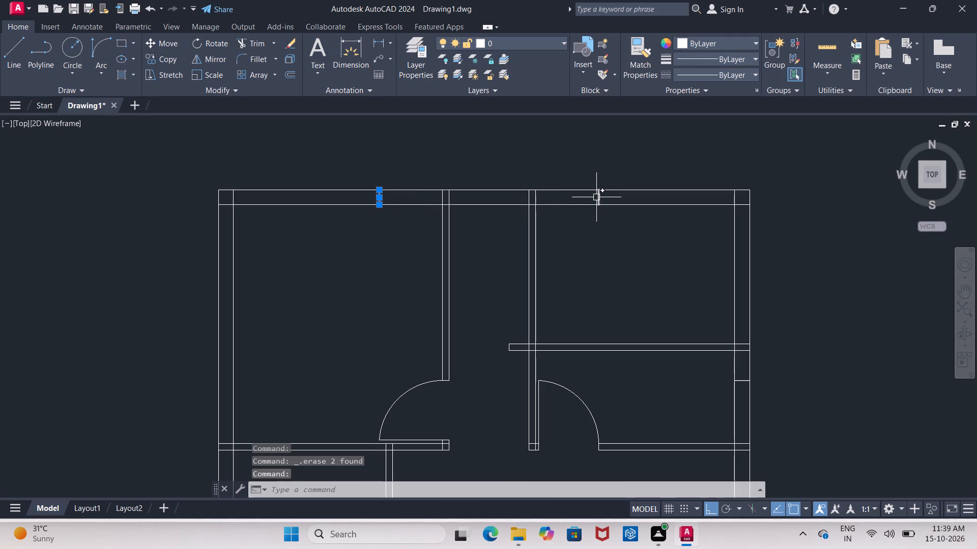
click(598, 197)
key(Delete)
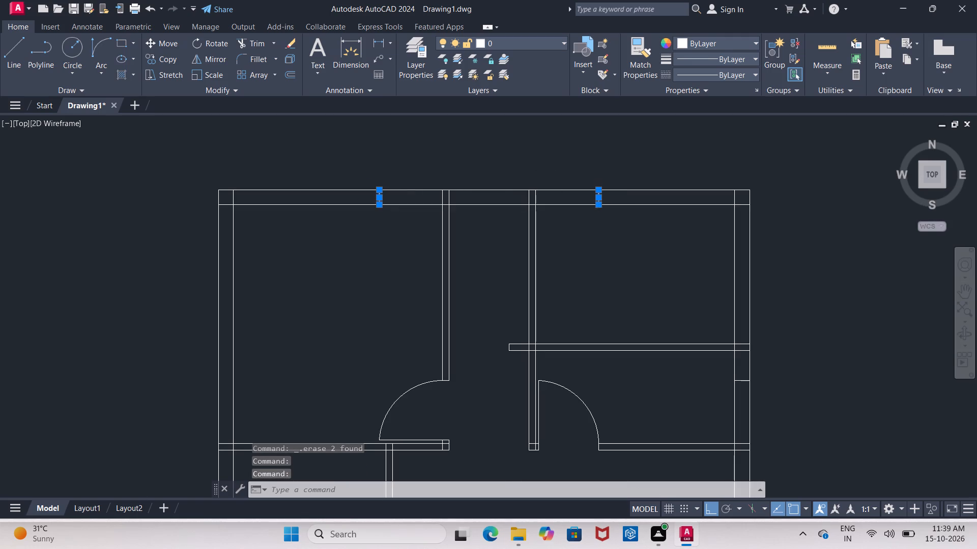
Trim the horizontal partition's lower line between the two lines of the right upper partition where the walls cross.
middle_drag(552, 350, 553, 225)
scroll(552, 224, up, 2)
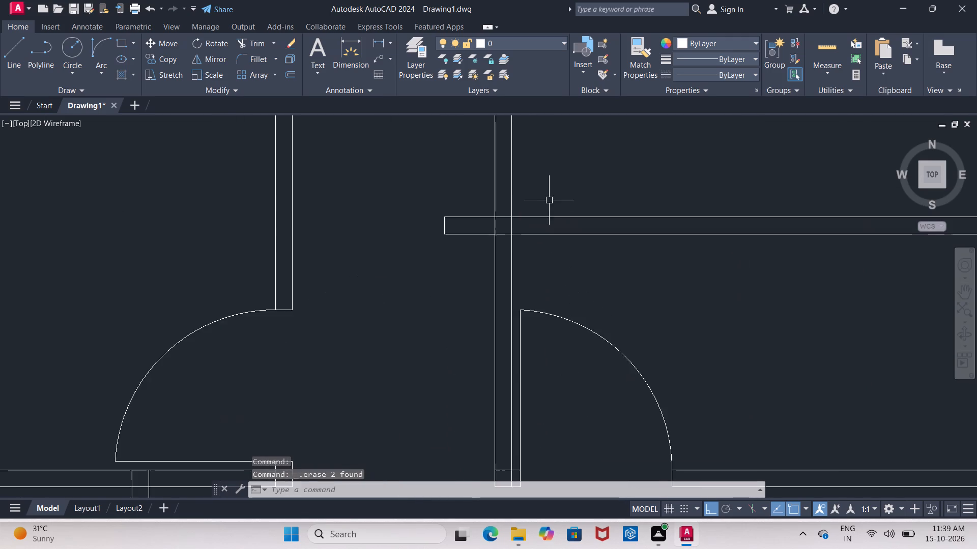
scroll(549, 200, up, 1)
middle_drag(549, 200, 541, 254)
key(Escape)
text(TR)
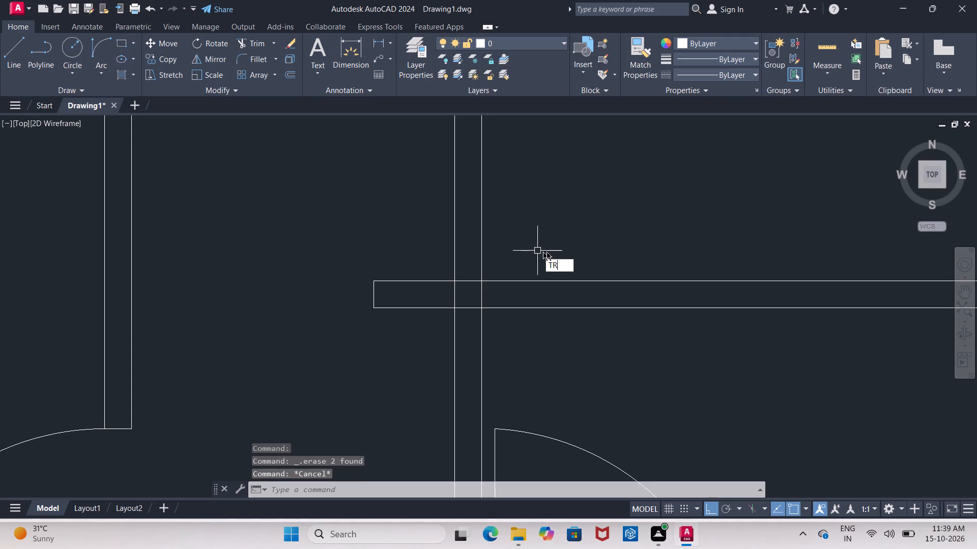
click(559, 279)
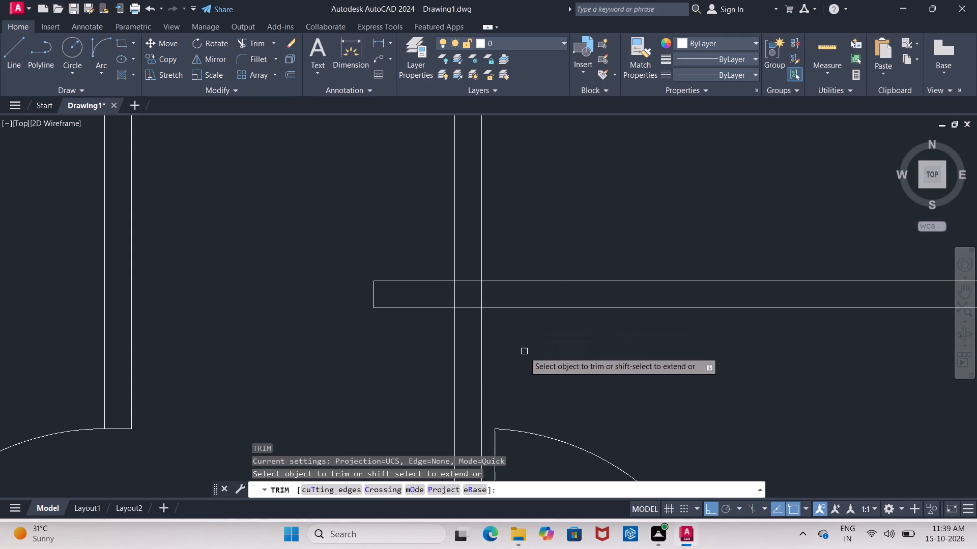
click(474, 308)
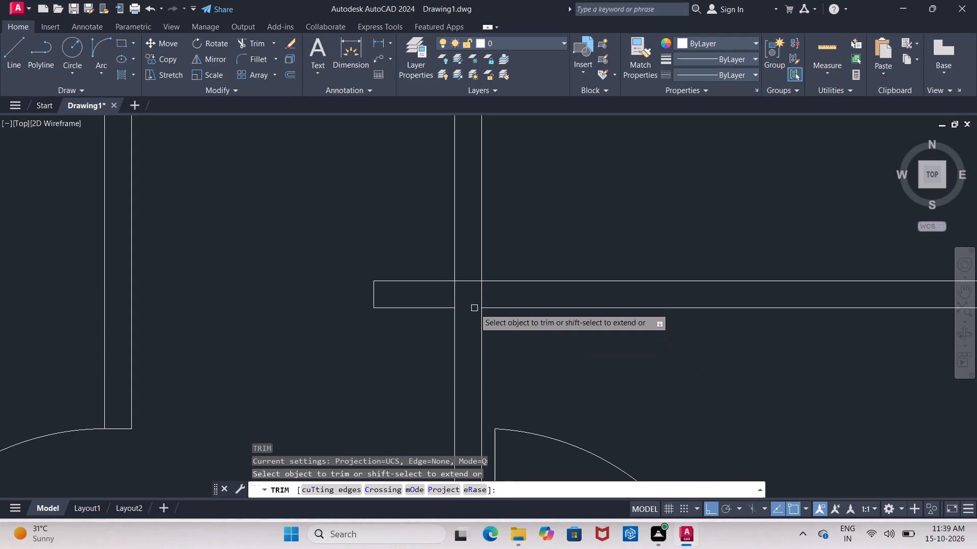
Trim the remaining wall lines where the short horizontal partition meets the right upper partition, opening the junction.
click(454, 296)
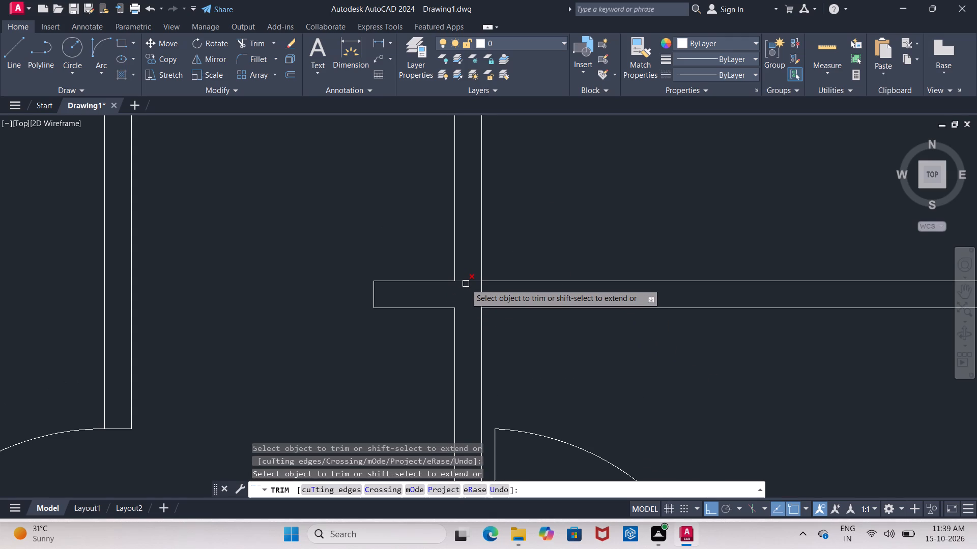
click(466, 284)
Trim away both lines of the horizontal partition across the upper-right room, including their ends inside the right outer wall.
scroll(462, 300, down, 3)
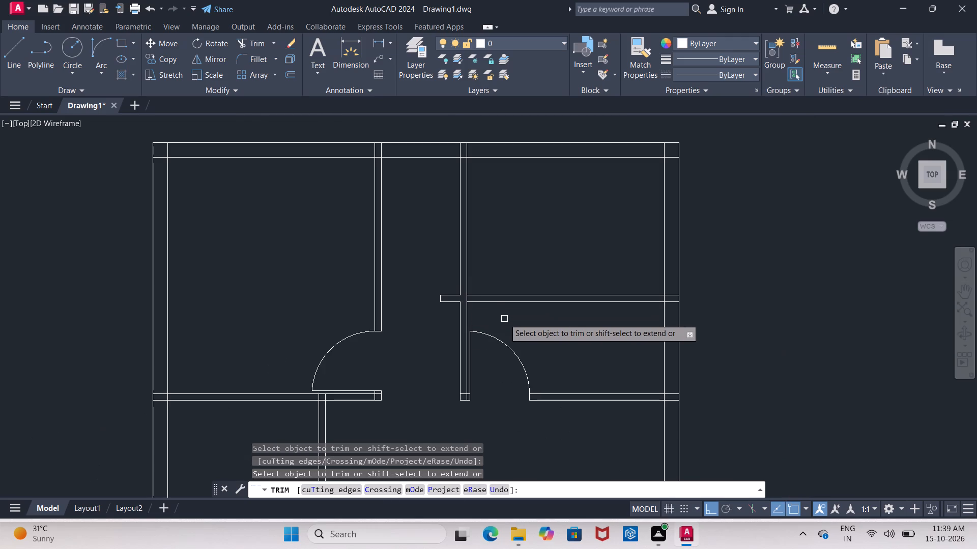
middle_drag(508, 327, 502, 312)
scroll(504, 313, down, 1)
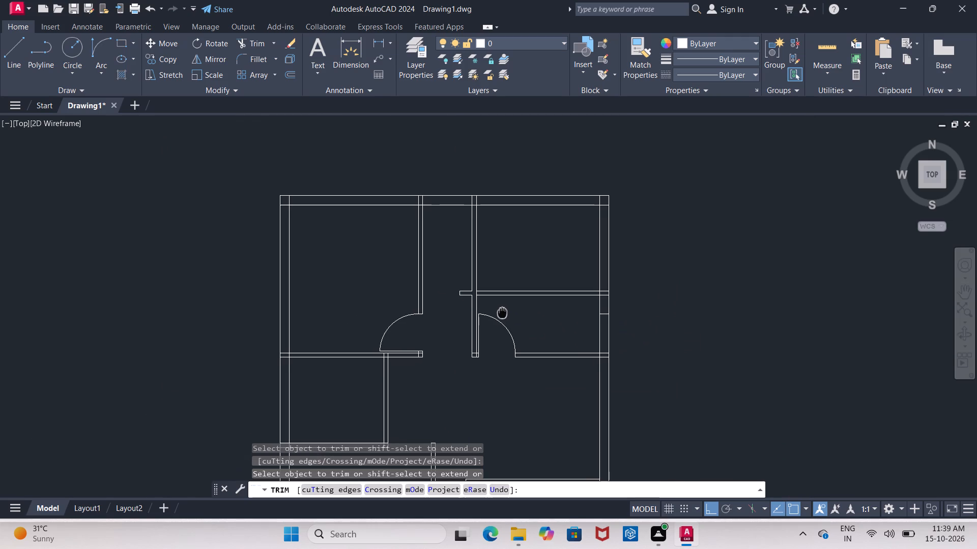
middle_drag(502, 312, 485, 314)
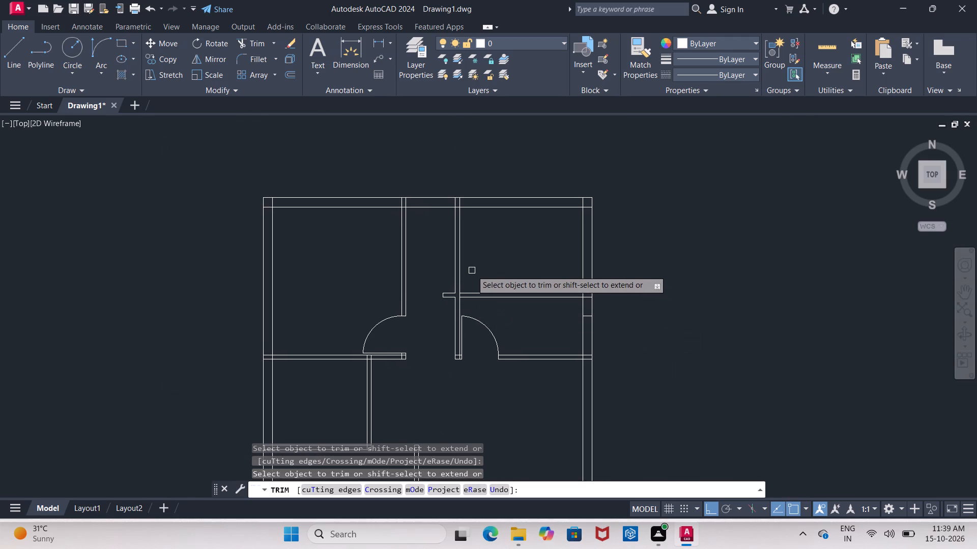
drag(472, 270, 510, 312)
scroll(596, 303, up, 3)
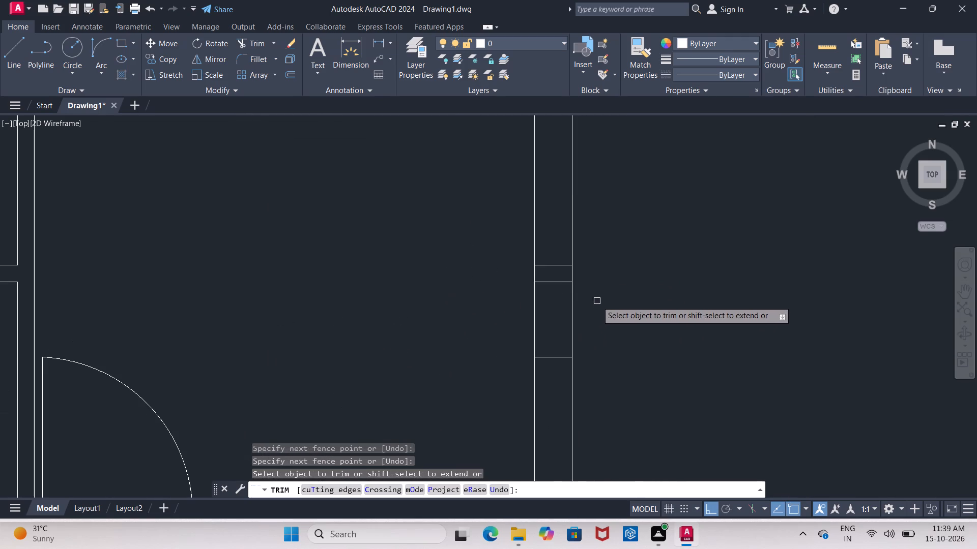
click(561, 267)
click(559, 283)
Remove the short leftover guide line across the right outer wall beside the upper-right room's door, and finish trimming.
scroll(559, 283, down, 4)
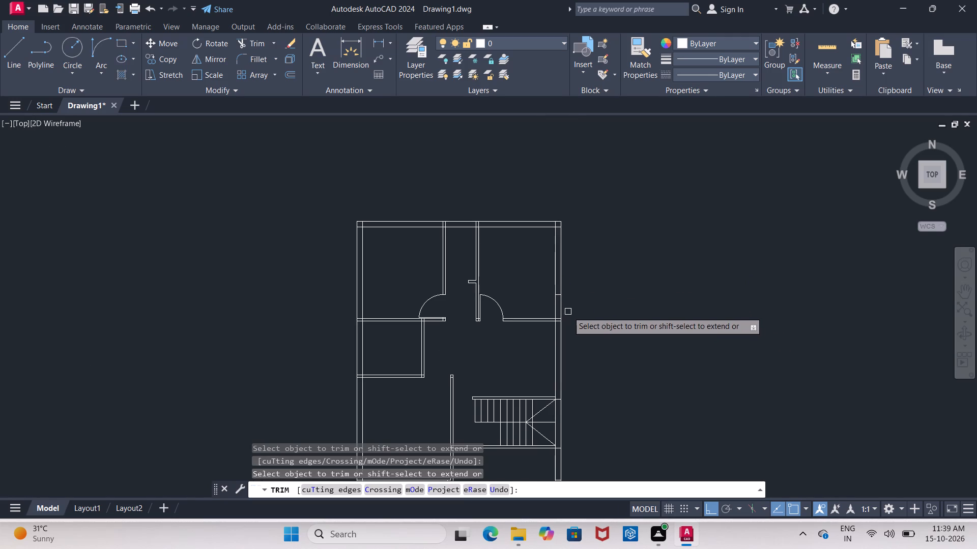
scroll(565, 308, up, 4)
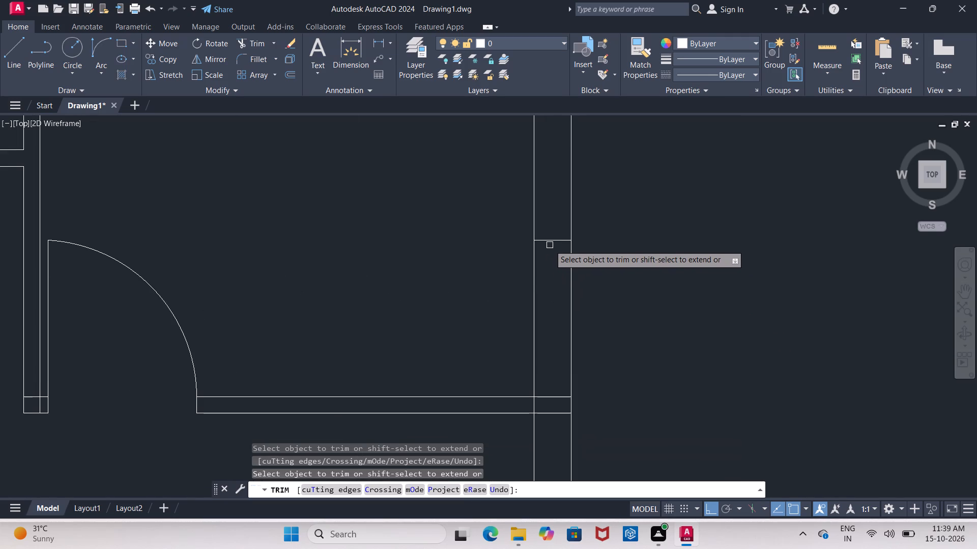
click(550, 243)
scroll(550, 243, down, 3)
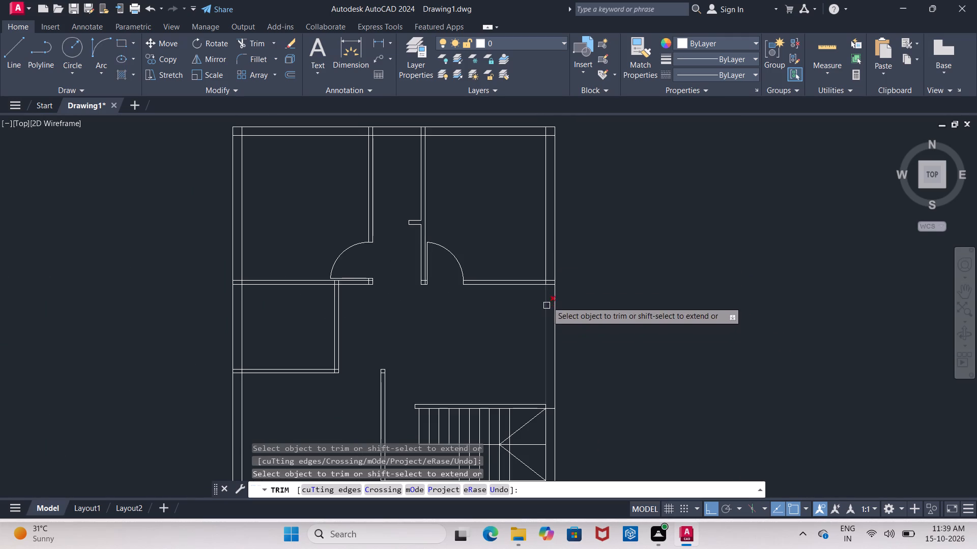
scroll(547, 299, up, 4)
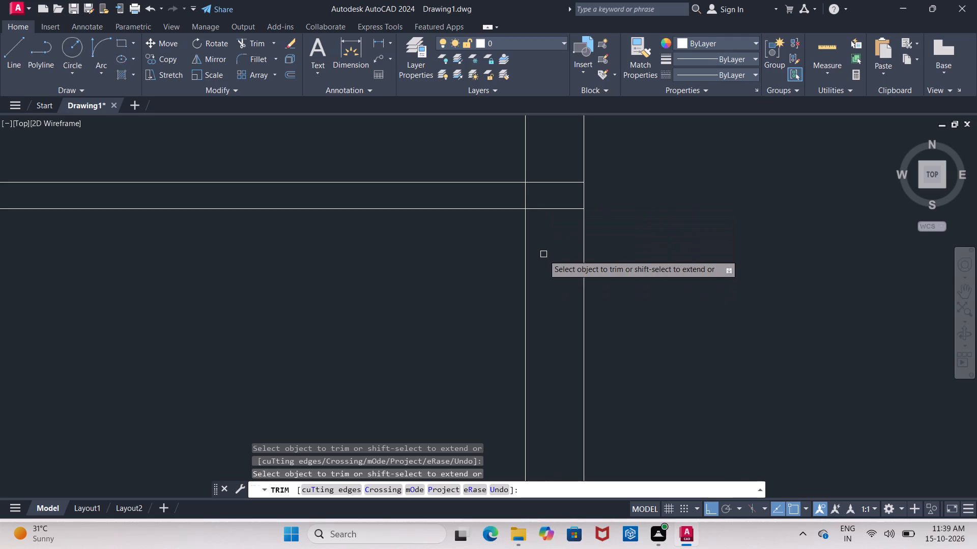
middle_drag(543, 255, 548, 277)
scroll(547, 274, down, 5)
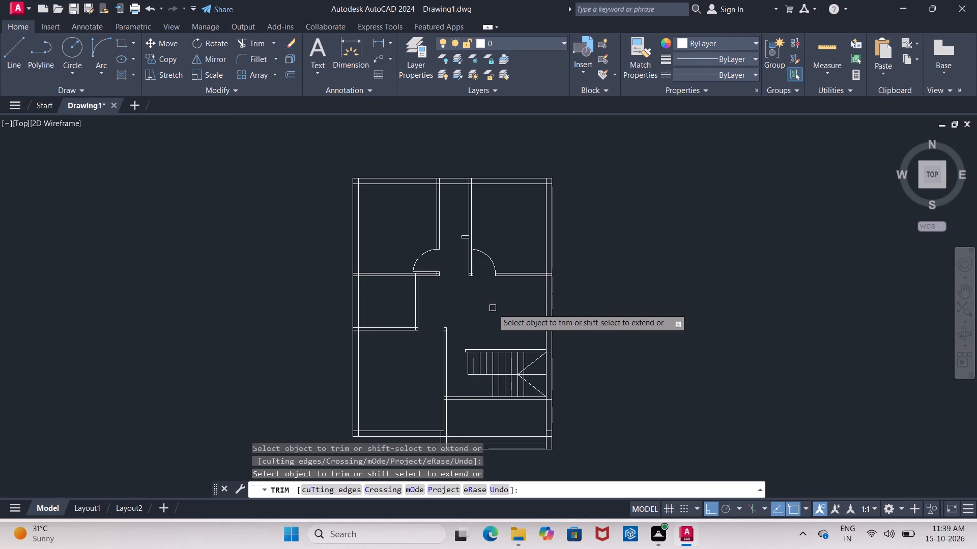
middle_drag(497, 307, 568, 270)
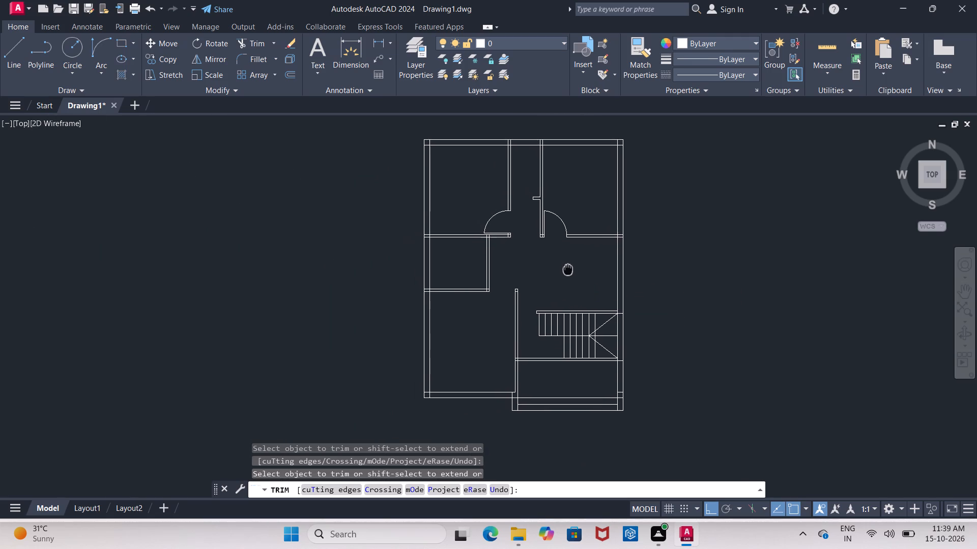
middle_drag(568, 270, 568, 273)
scroll(504, 269, up, 2)
middle_drag(486, 251, 494, 321)
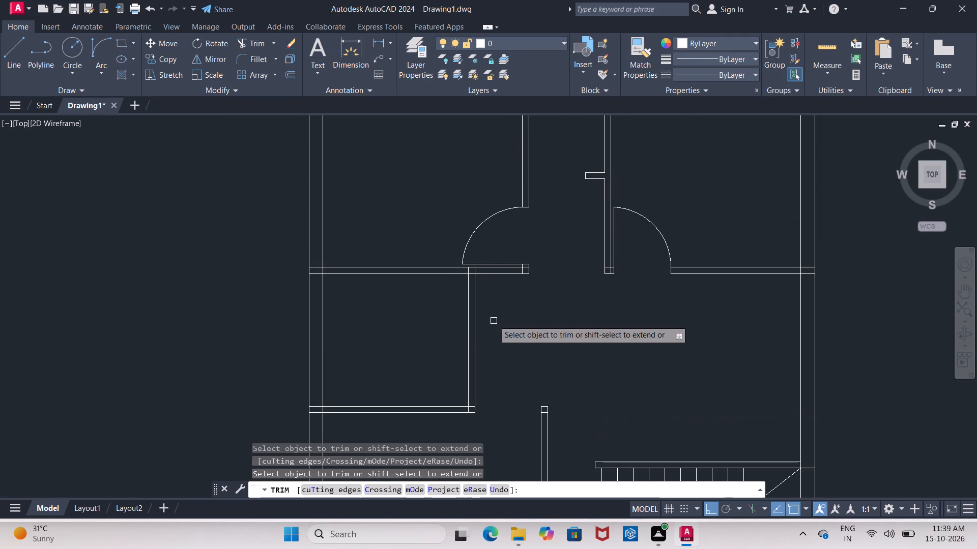
key(Escape)
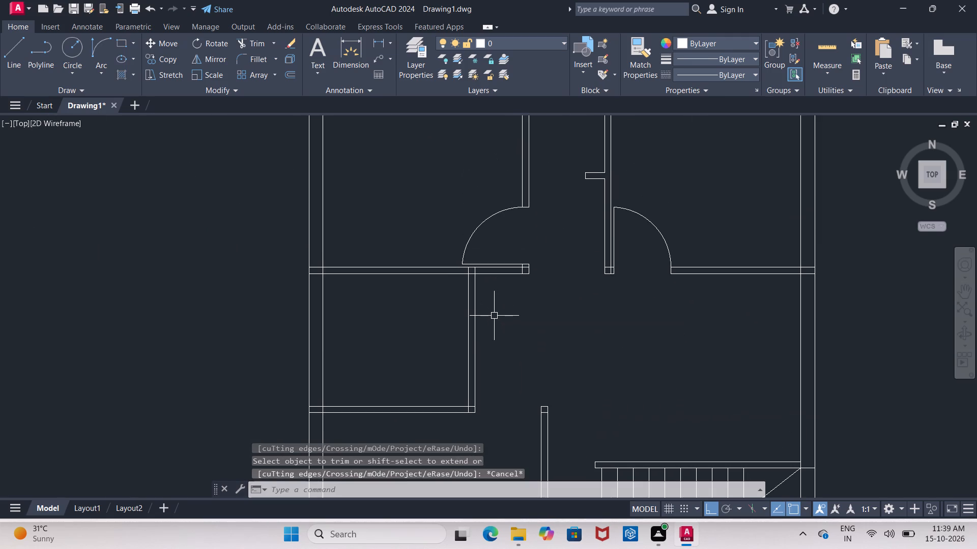
Offset the lower line of the partition above the middle-left room 2" downward into the room.
key(o)
key(Return)
key(2)
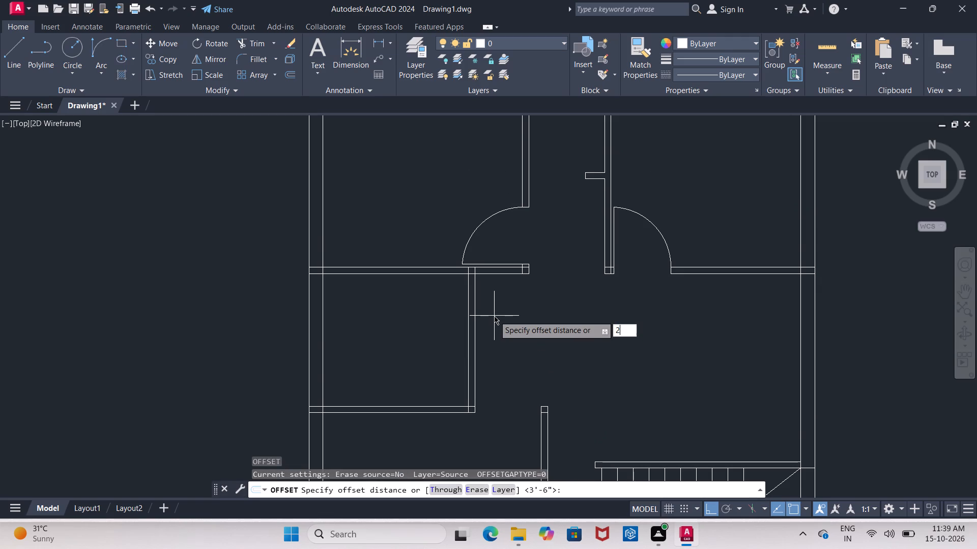
key(shift+quotedbl)
key(Return)
click(453, 273)
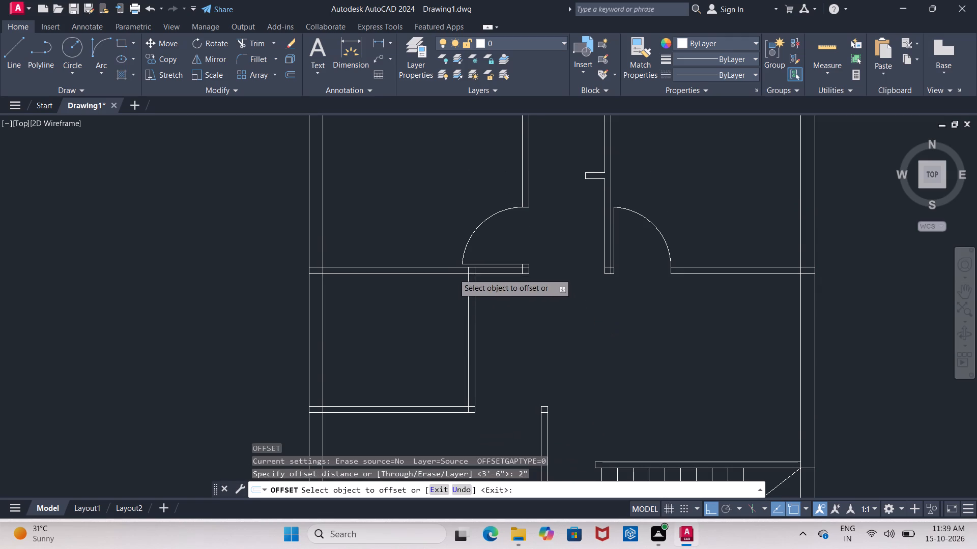
click(450, 287)
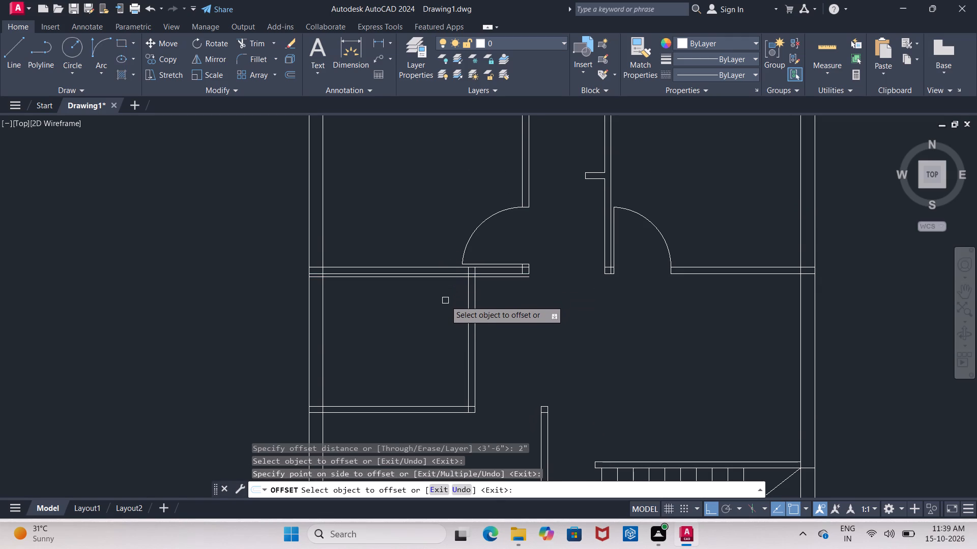
key(Escape)
Offset the new 2" guide line 3'6" downward and the outer line of the middle-left room's right wall 3'6" inward.
key(o)
key(Return)
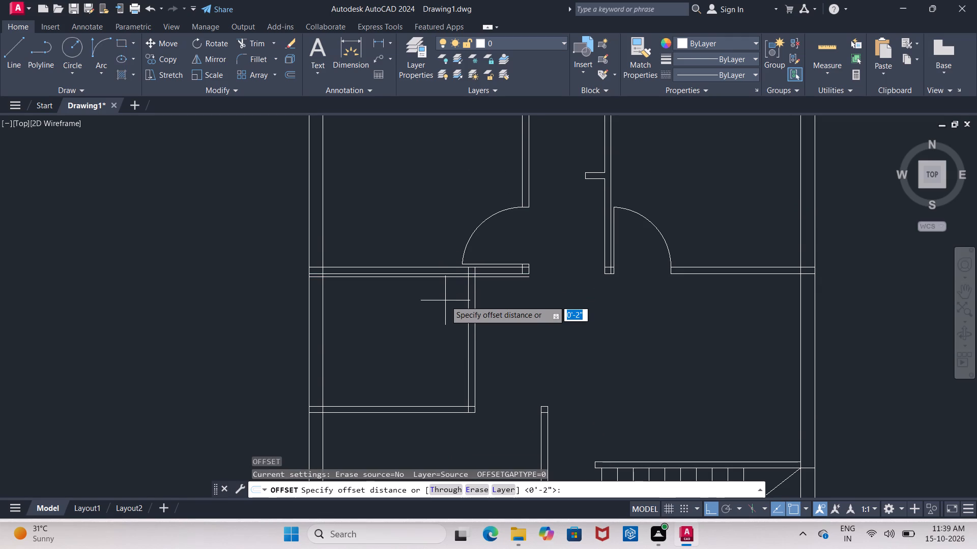
text(3'6)
key(shift+quotedbl)
key(Return)
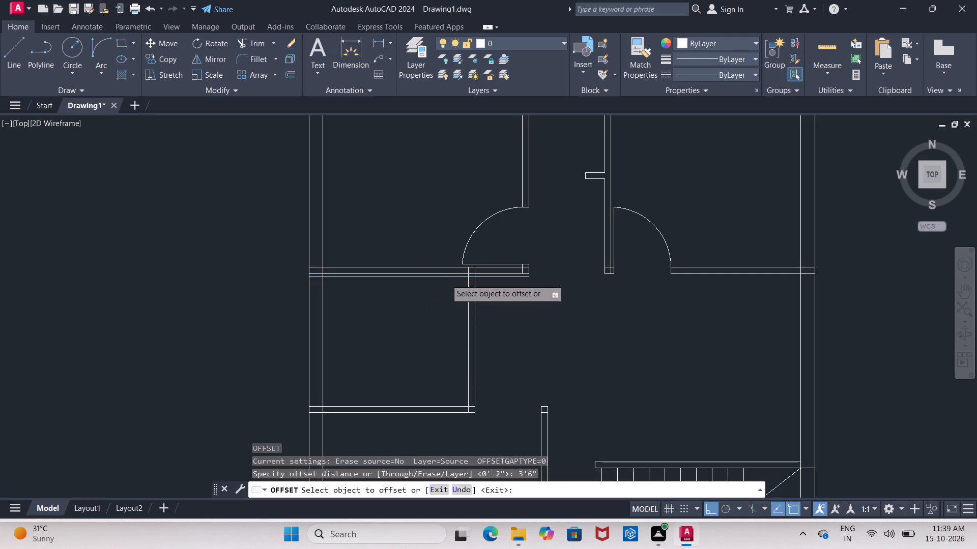
click(446, 279)
click(447, 320)
click(475, 316)
click(413, 322)
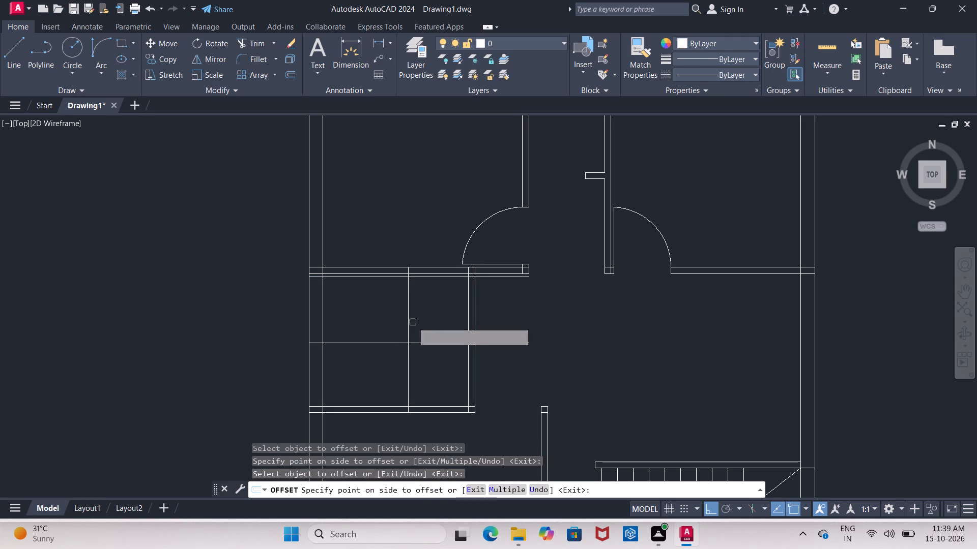
key(Escape)
key(Escape)
Trim the middle-left room's vertical guide line below the horizontal guide, including the piece inside the bottom wall.
text(TR)
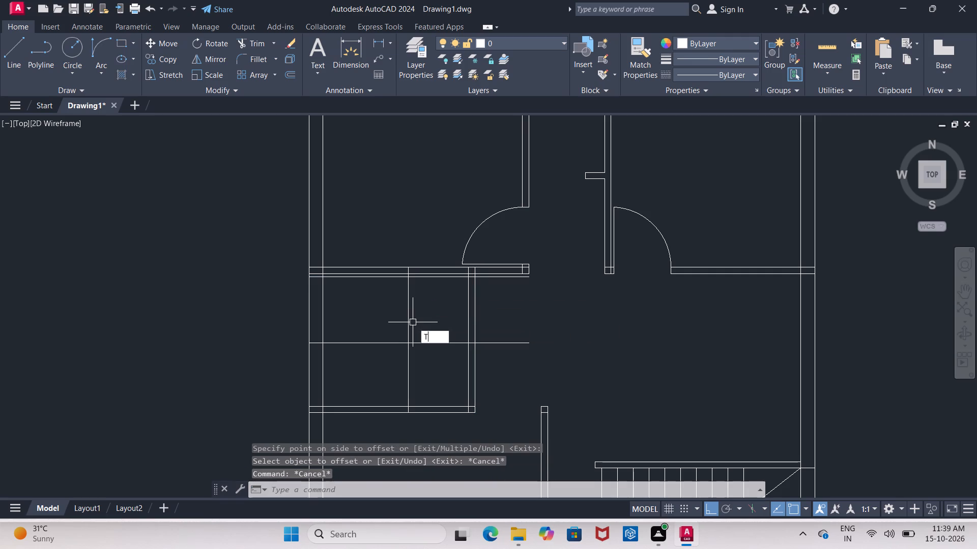
click(438, 347)
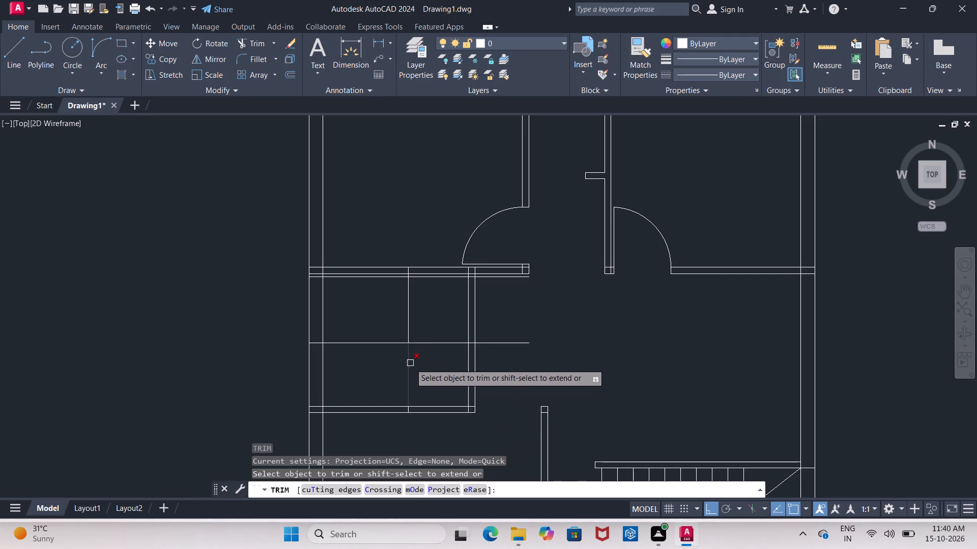
scroll(409, 428, up, 3)
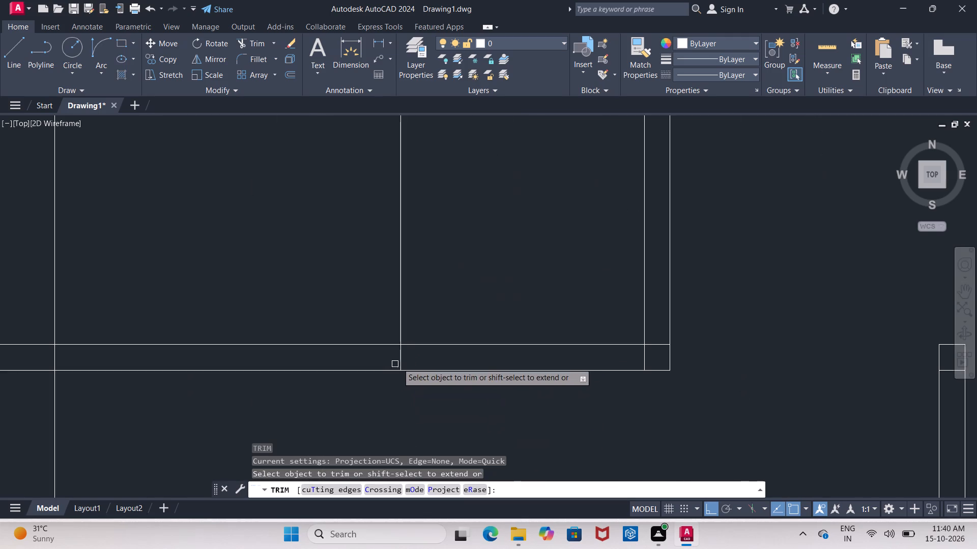
click(402, 361)
scroll(402, 364, down, 2)
click(398, 329)
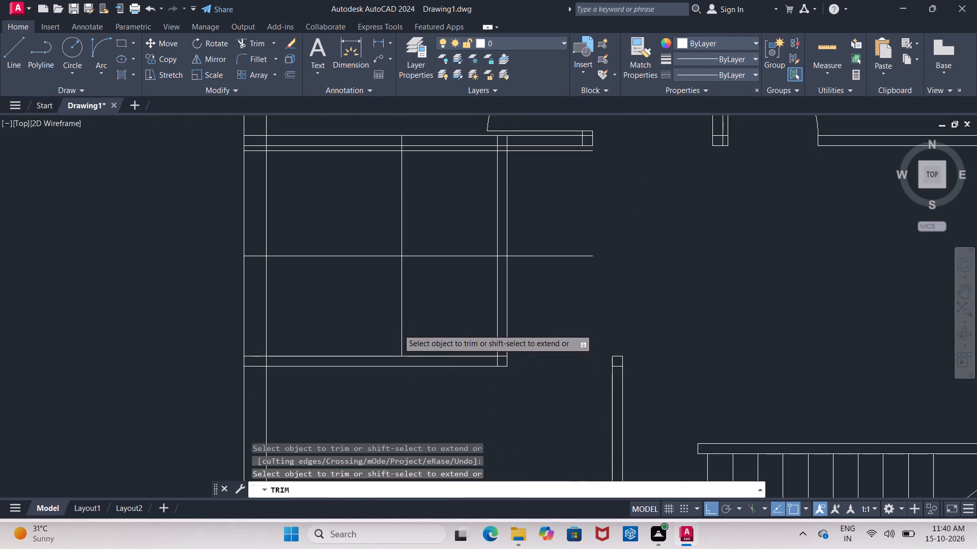
click(423, 317)
Trim the lower horizontal guide back to the vertical guide on one side and the room's right wall on the other.
middle_drag(409, 307, 401, 373)
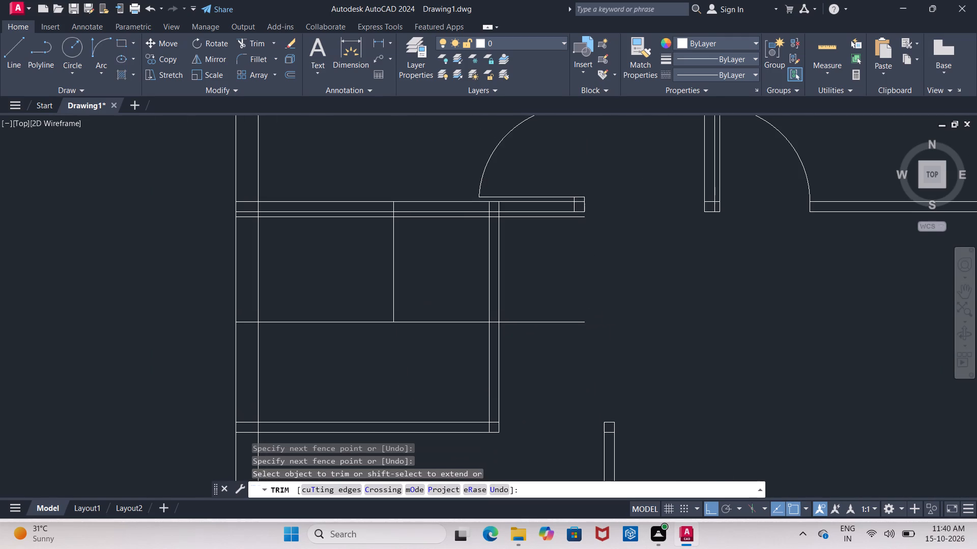
drag(348, 285, 356, 347)
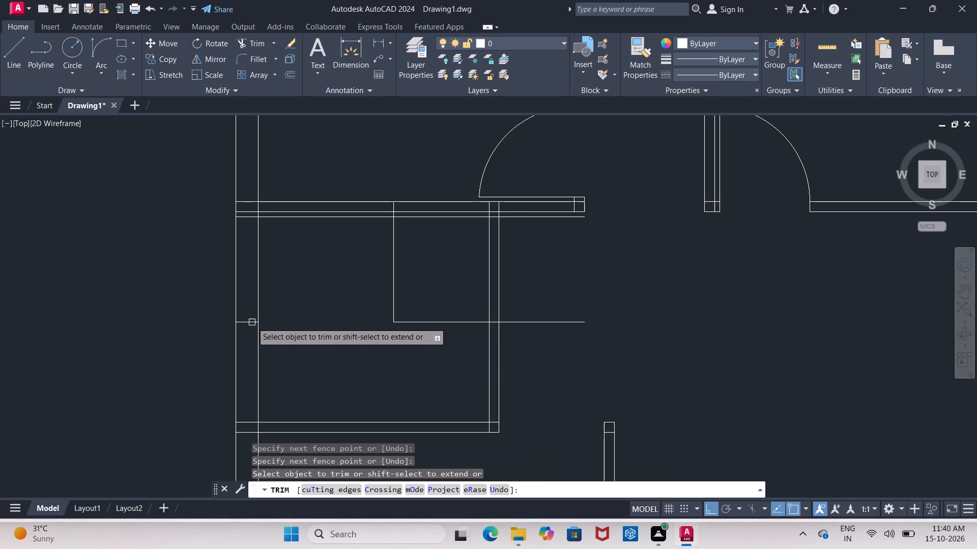
click(252, 321)
middle_drag(350, 253, 339, 309)
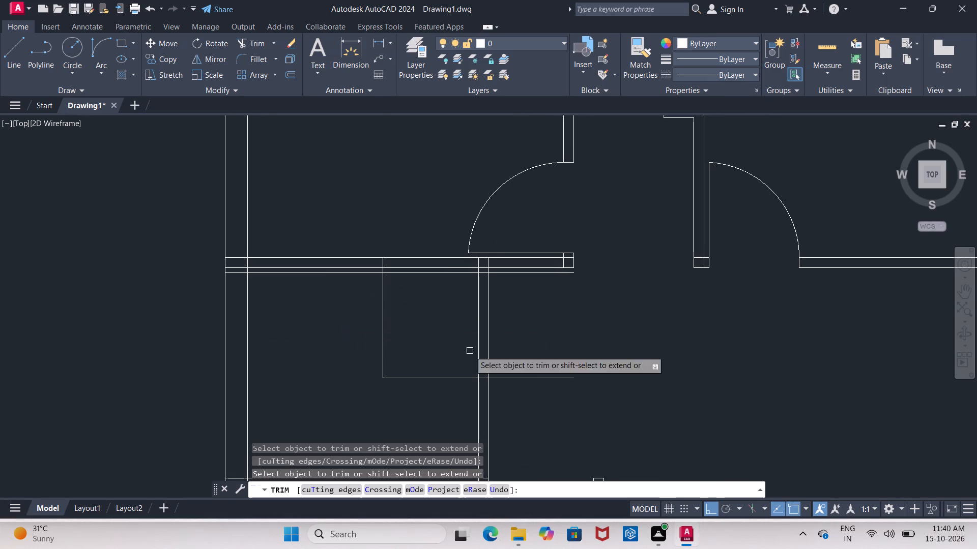
click(533, 379)
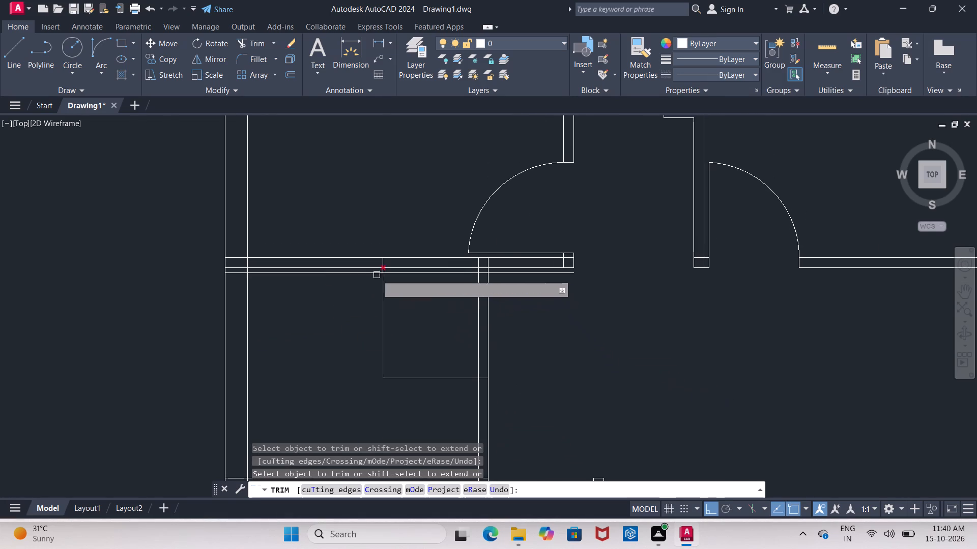
Trim the vertical guide and the 2" offset line back to a clean corner below the partition.
scroll(374, 269, up, 3)
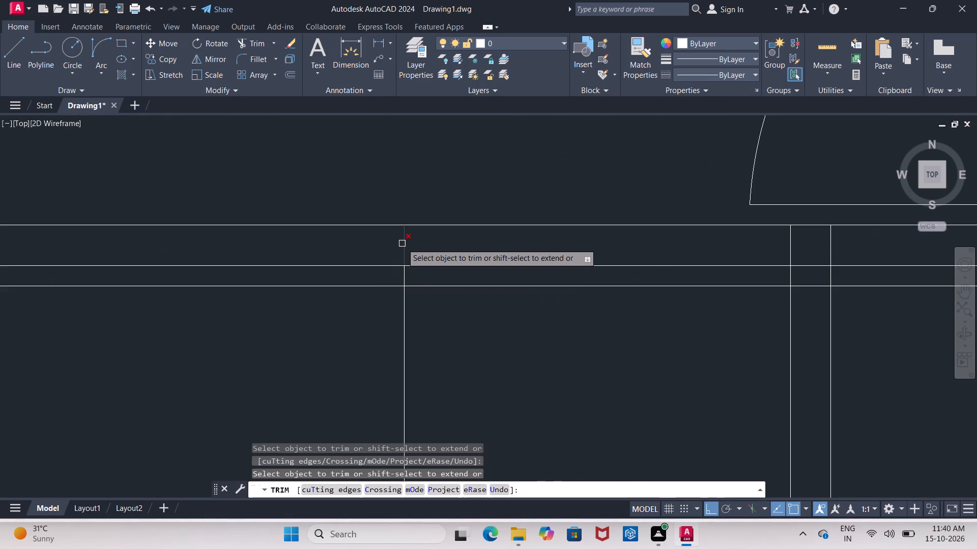
click(407, 248)
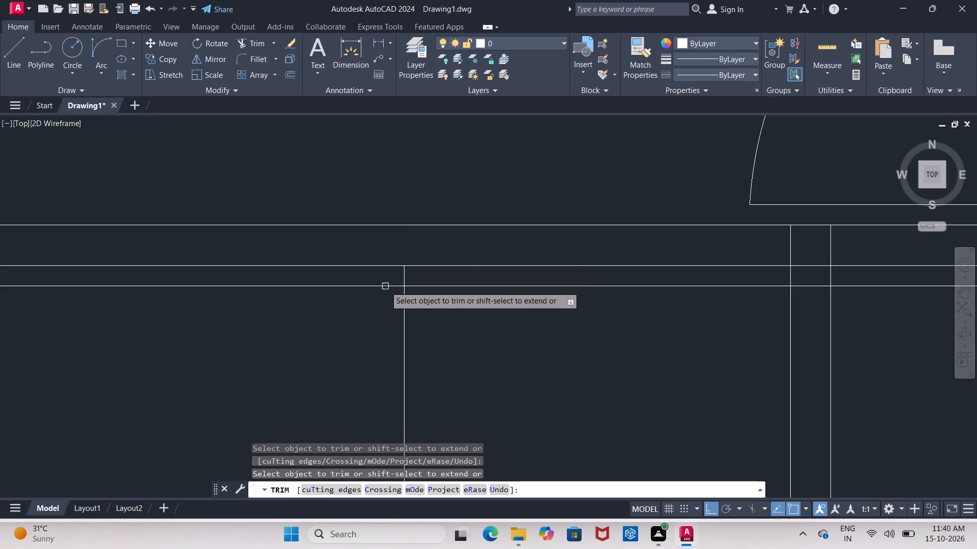
click(386, 286)
click(405, 272)
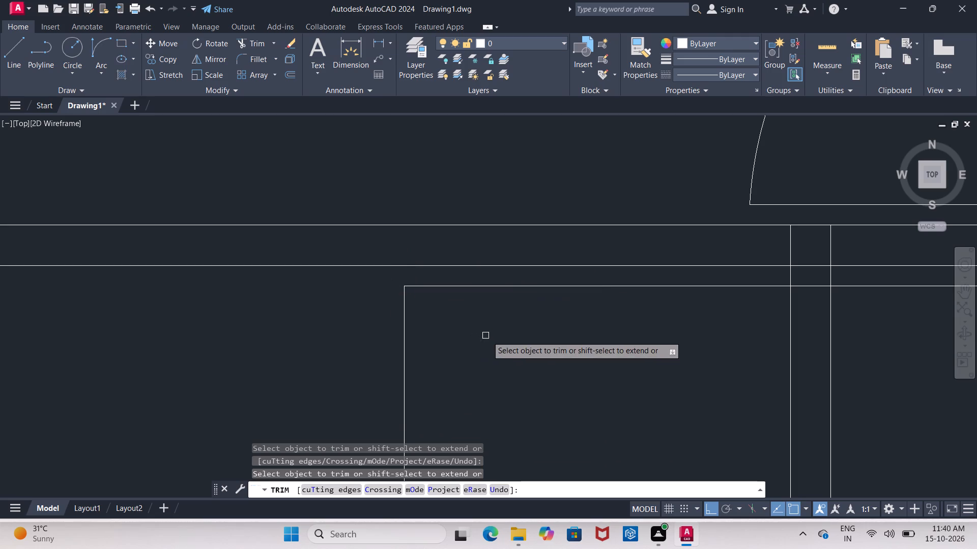
Trim the vertical guide and both lines of the middle-left room's right wall between the horizontal guides to cut the door opening.
middle_drag(506, 339, 442, 308)
scroll(442, 308, down, 2)
middle_drag(450, 324, 416, 268)
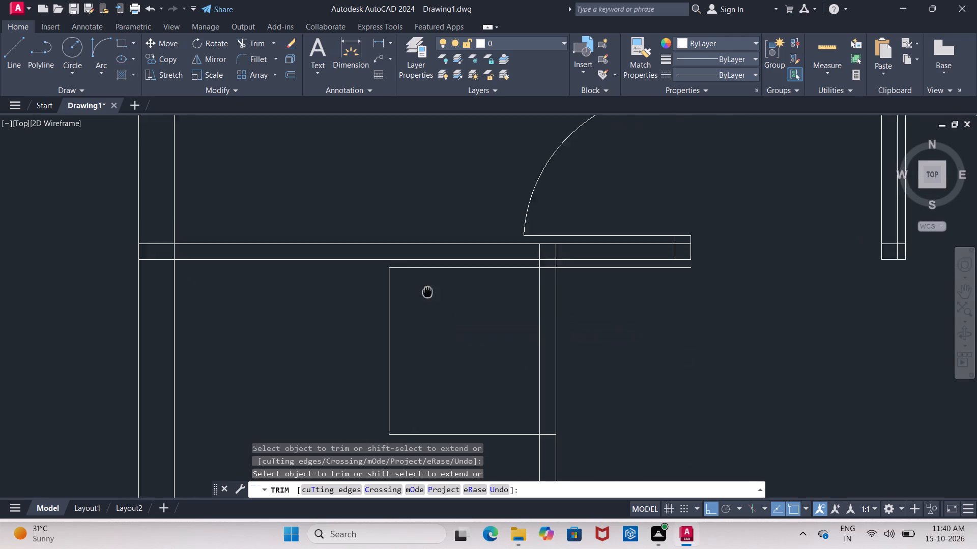
middle_drag(416, 268, 424, 261)
drag(330, 300, 536, 302)
click(582, 305)
drag(583, 305, 449, 311)
drag(445, 311, 592, 308)
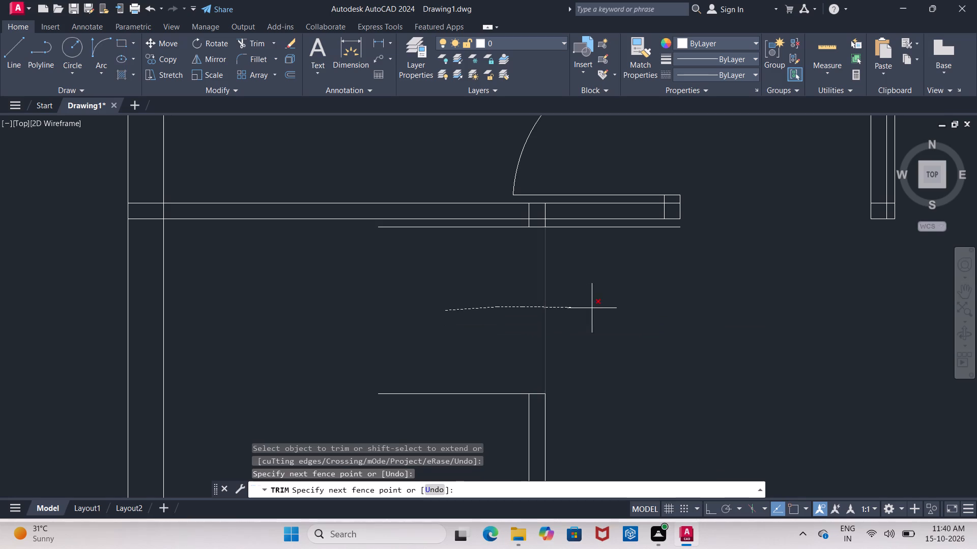
drag(592, 308, 592, 308)
Trim the lower guide inside the room and the upper guide beyond the wall, leaving the opening's jamb and door lines.
click(497, 395)
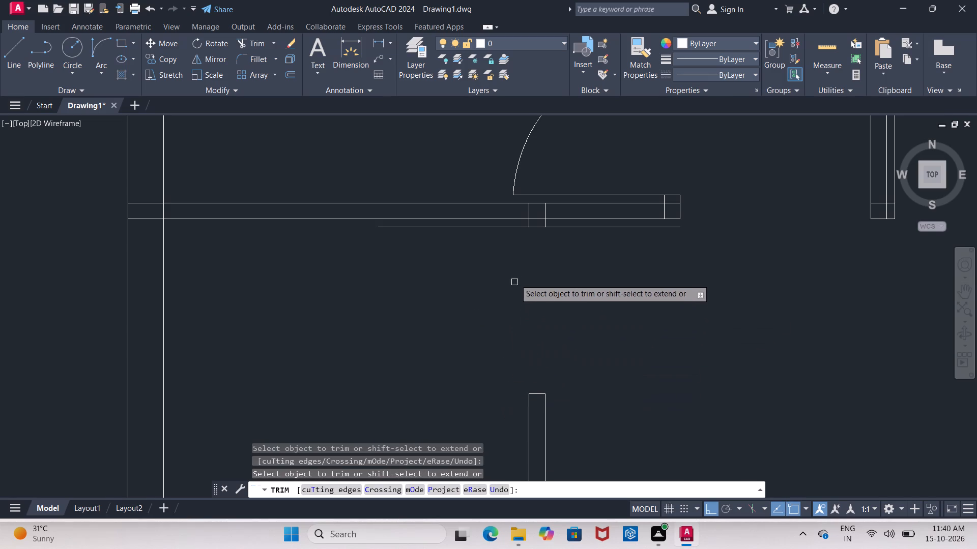
click(582, 229)
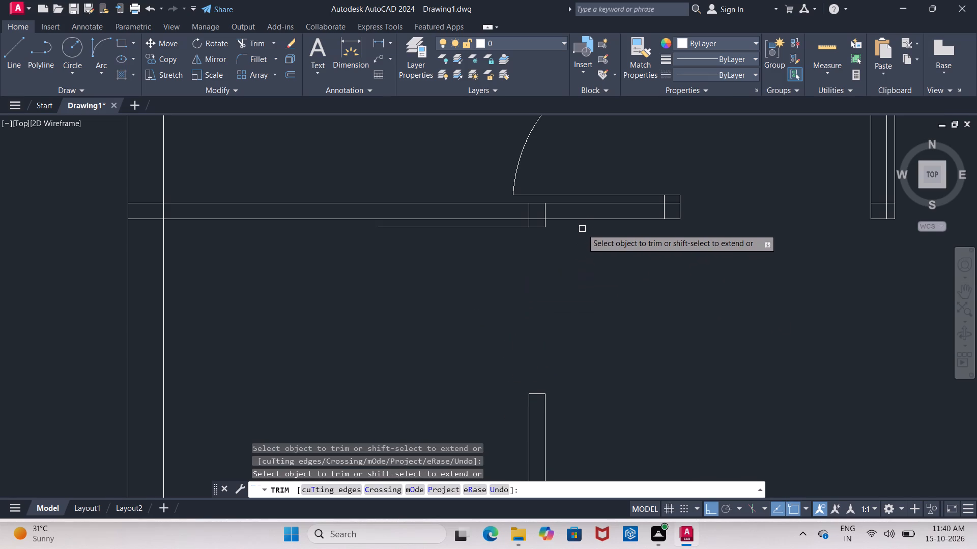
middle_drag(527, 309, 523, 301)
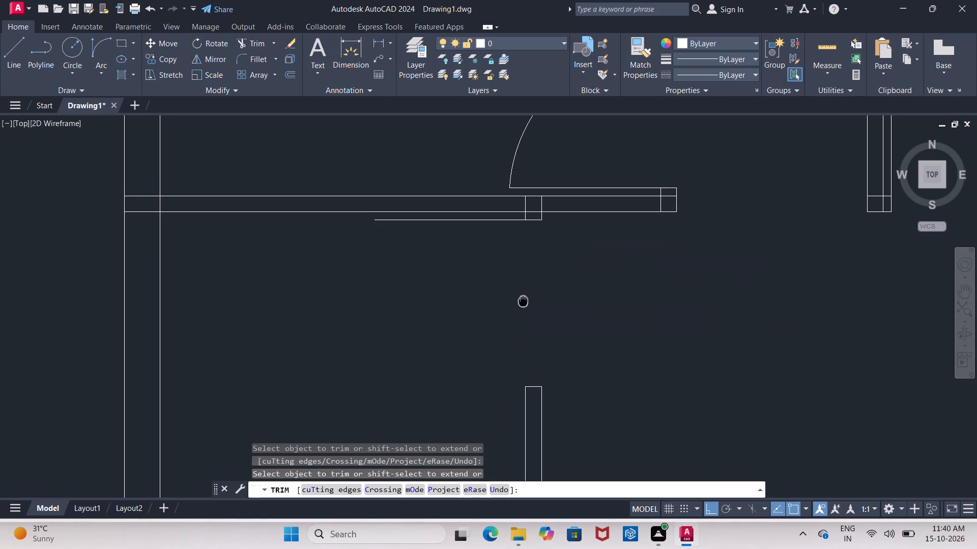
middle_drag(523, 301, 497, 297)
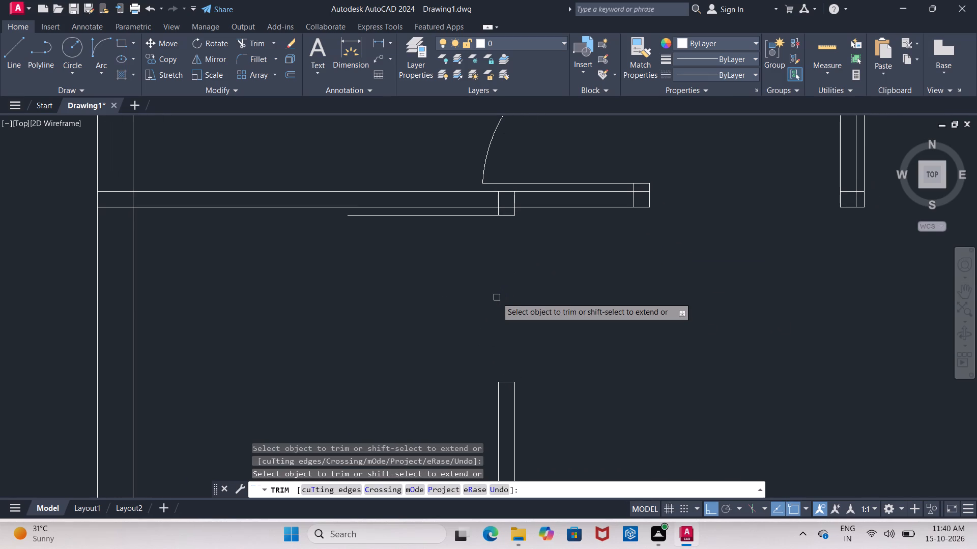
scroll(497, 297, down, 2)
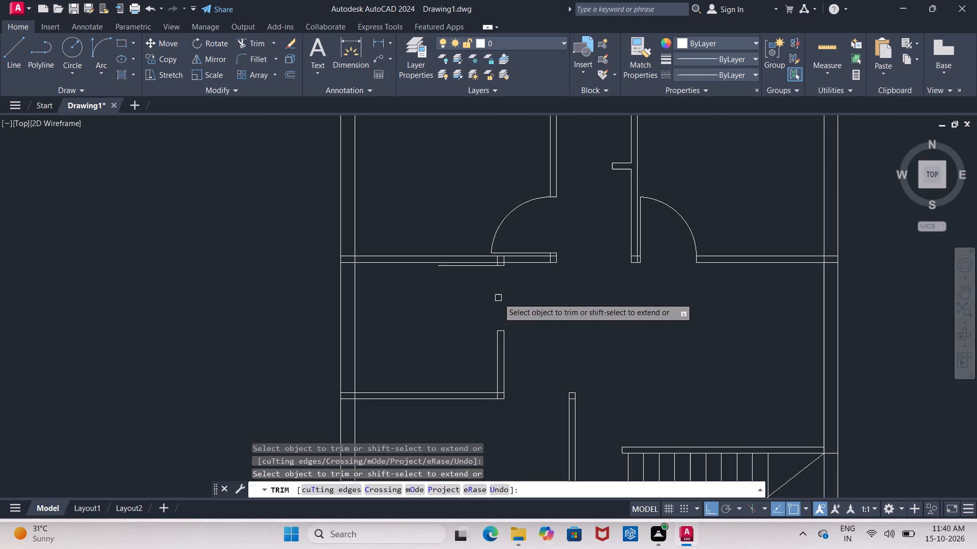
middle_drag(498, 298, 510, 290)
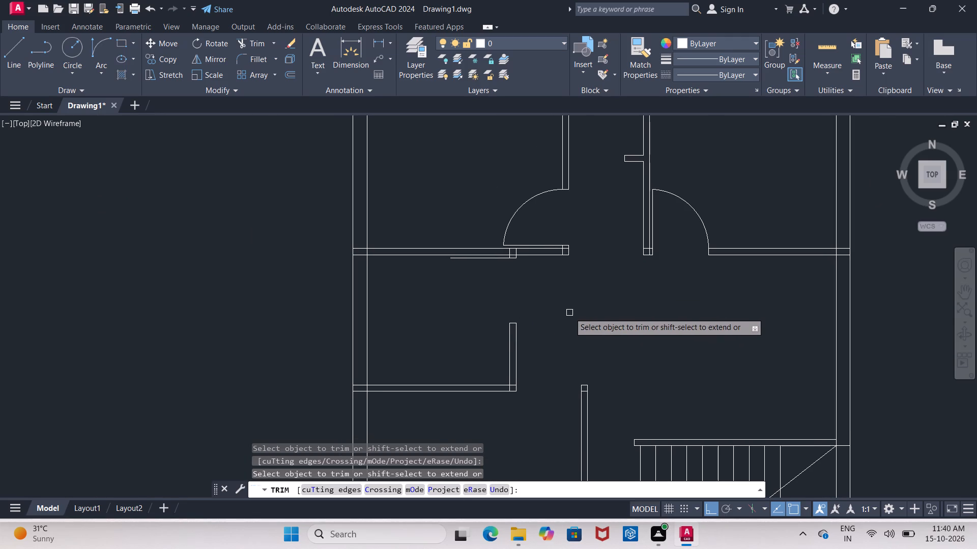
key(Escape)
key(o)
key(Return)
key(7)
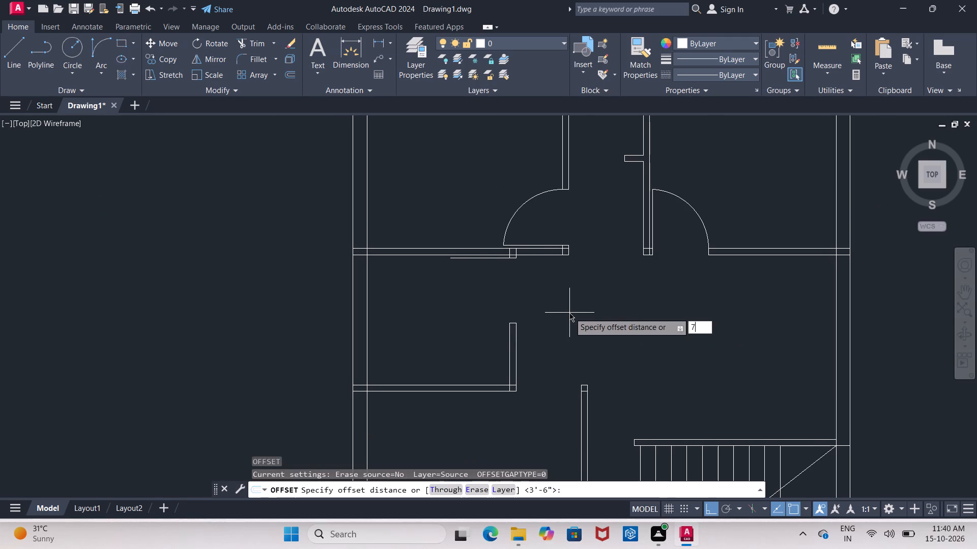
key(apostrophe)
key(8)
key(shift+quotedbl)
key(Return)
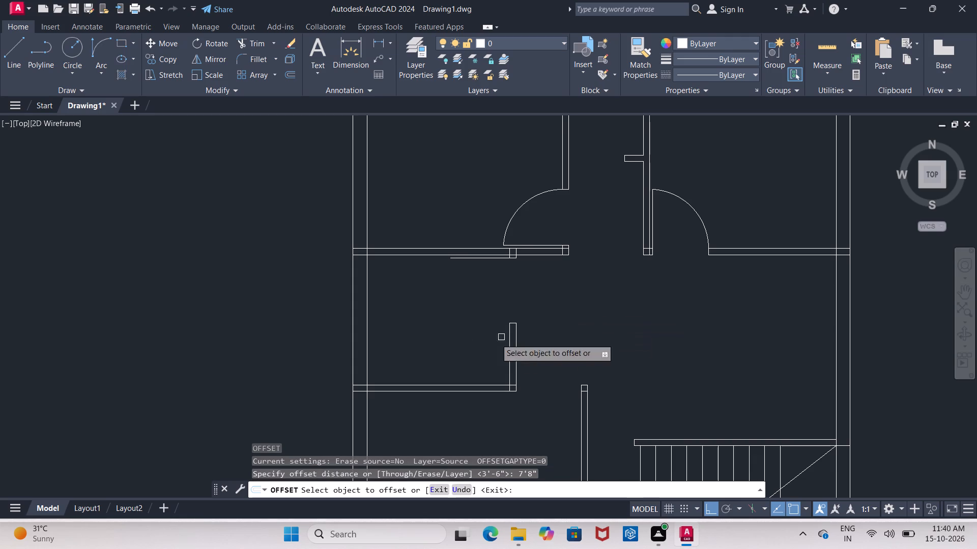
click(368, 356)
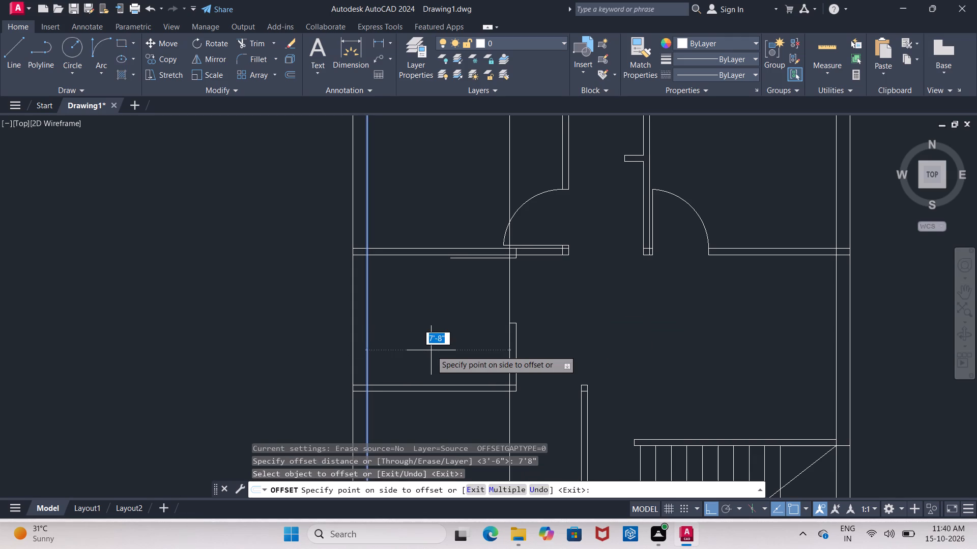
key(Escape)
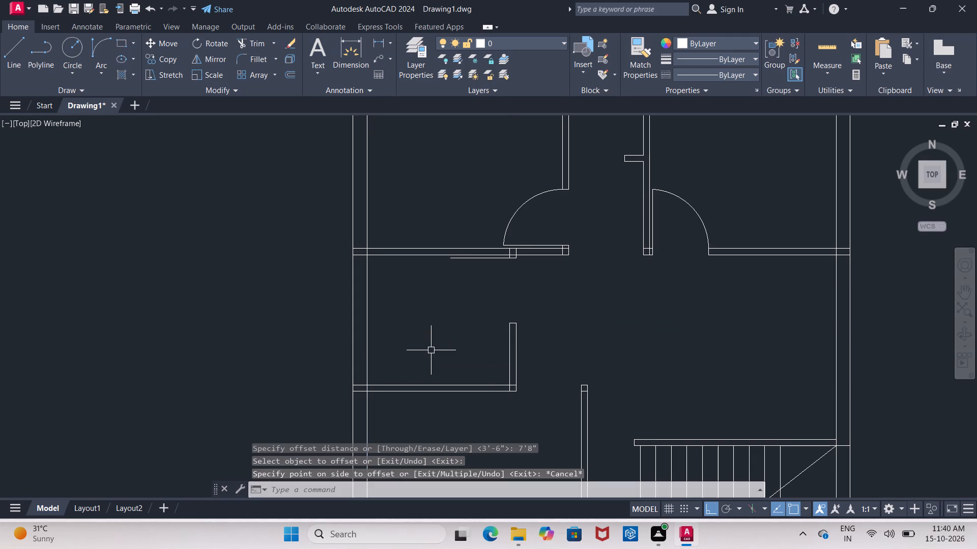
Draw the middle-left room's door swing as a Start-End-Direction arc from the lower jamb's inner corner to the door leaf's free end.
scroll(492, 274, up, 1)
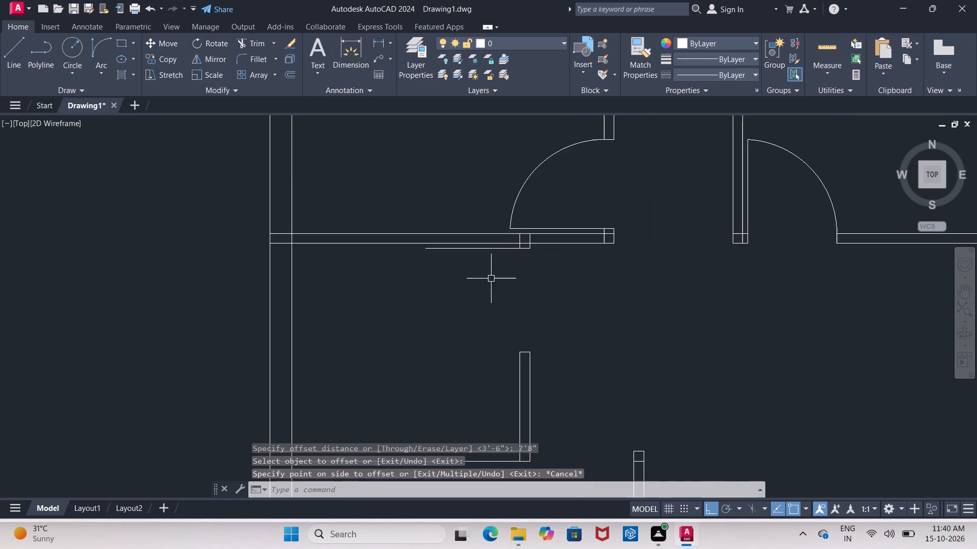
click(104, 49)
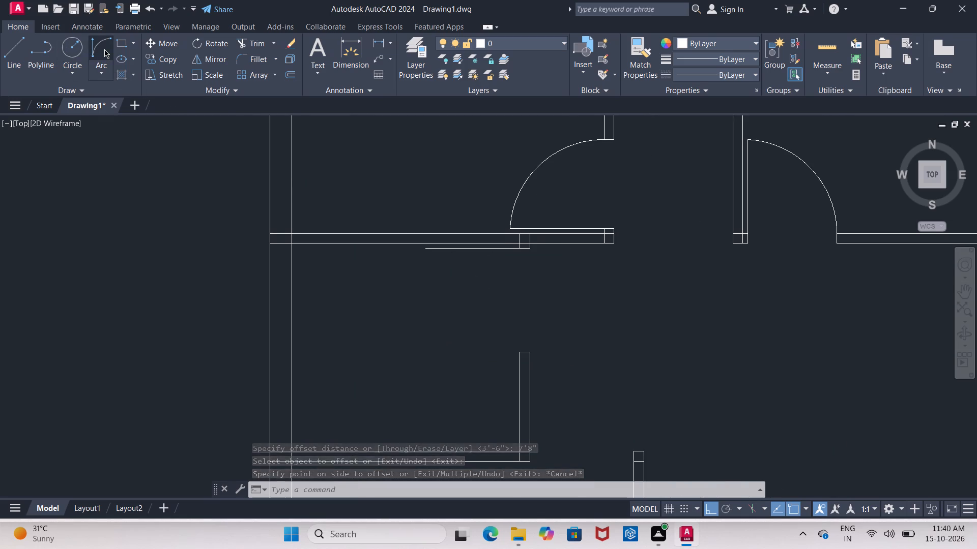
scroll(515, 256, up, 2)
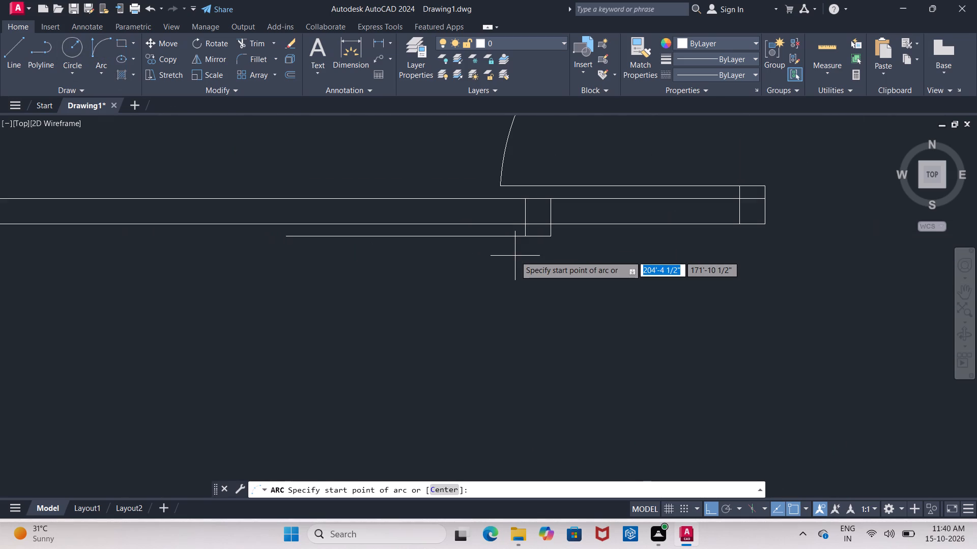
middle_drag(515, 252, 479, 154)
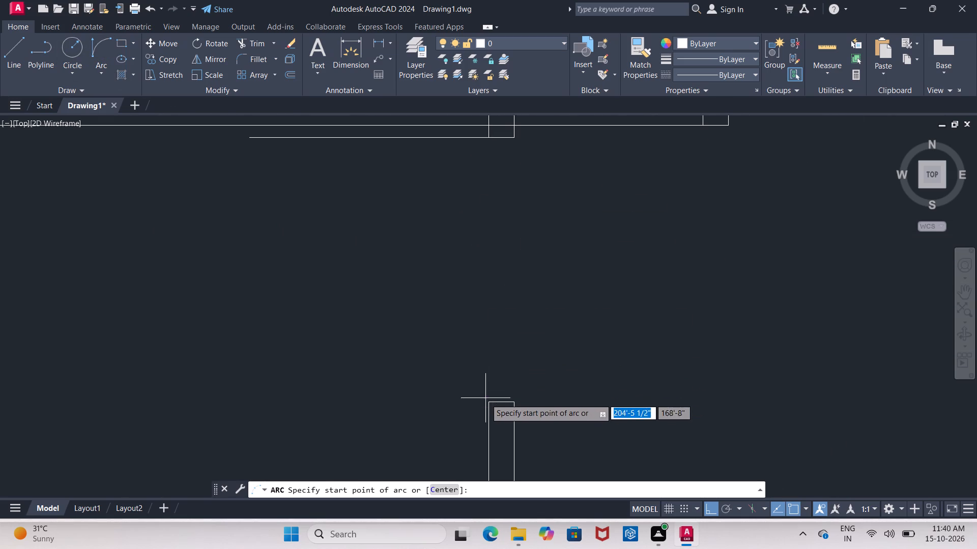
click(486, 400)
scroll(411, 320, down, 1)
middle_drag(411, 320, 485, 406)
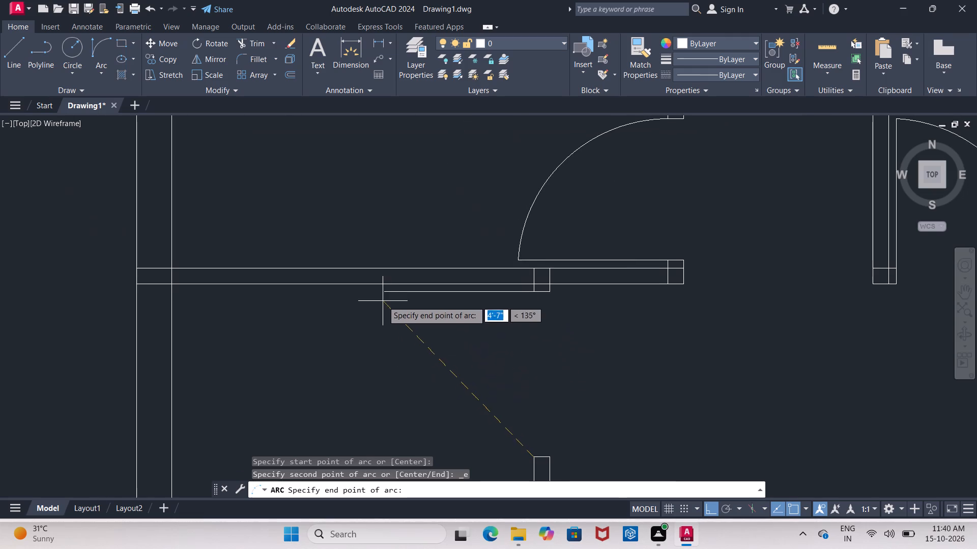
click(381, 289)
click(355, 341)
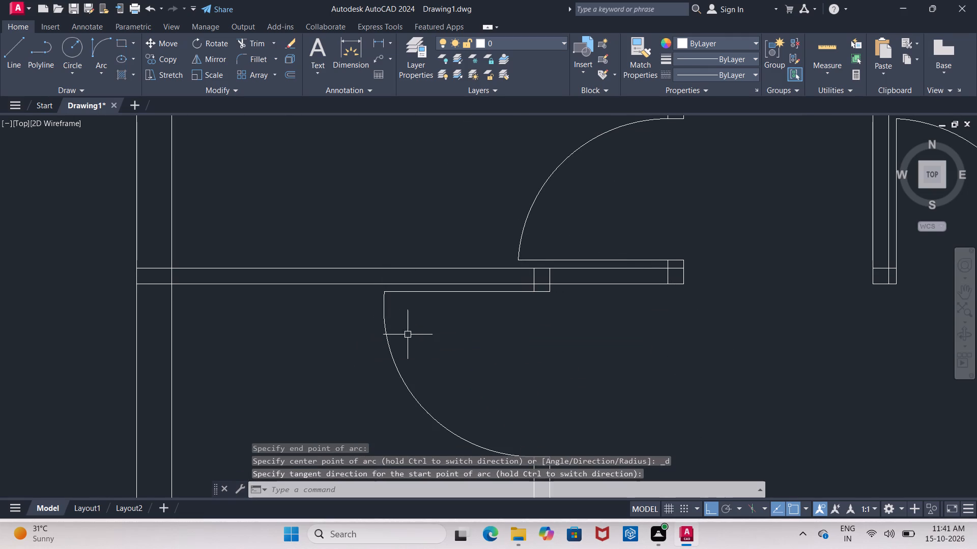
middle_drag(514, 326, 487, 289)
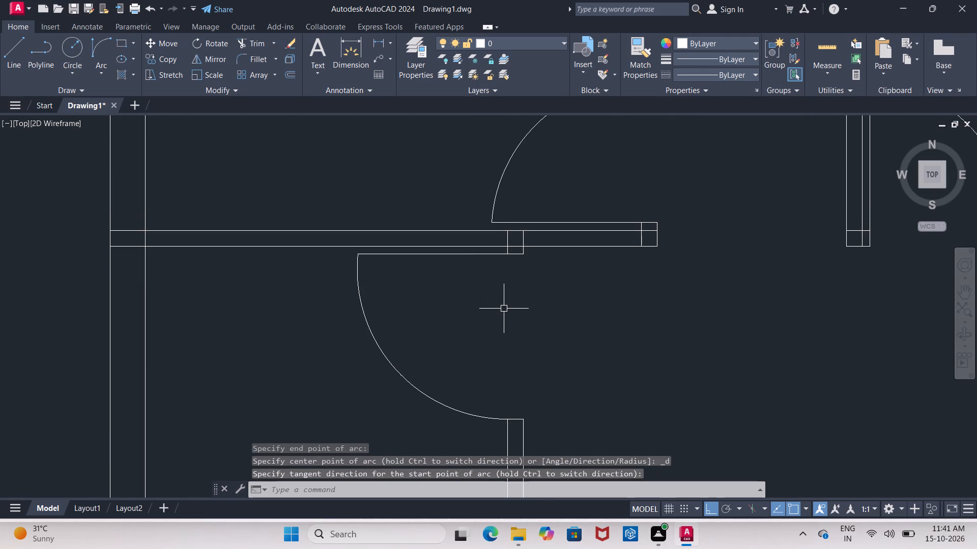
Trim away the vertical jamb line pieces crossing the partition above the new door, plus the inner stub down to the door leaf.
key(Escape)
text(TR)
click(557, 334)
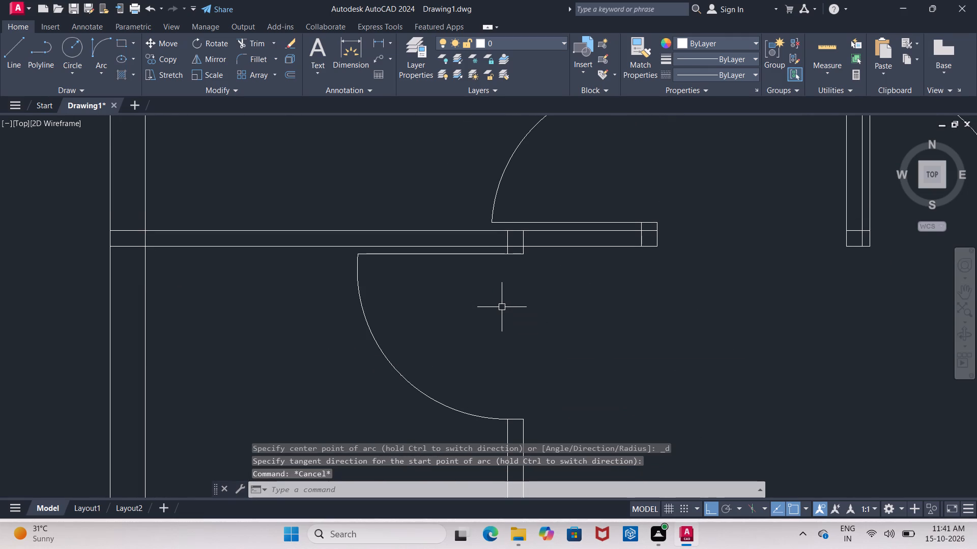
scroll(481, 233, up, 1)
scroll(506, 285, up, 1)
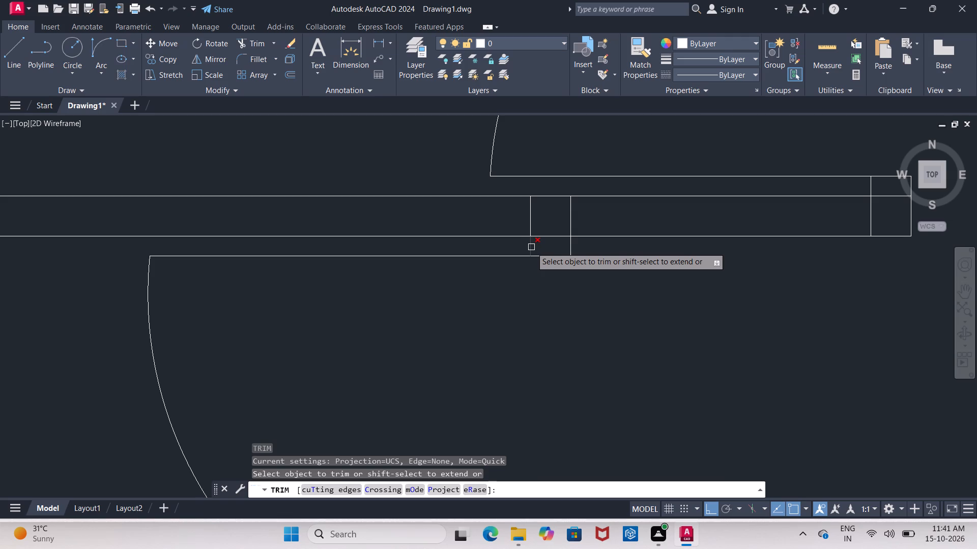
click(531, 247)
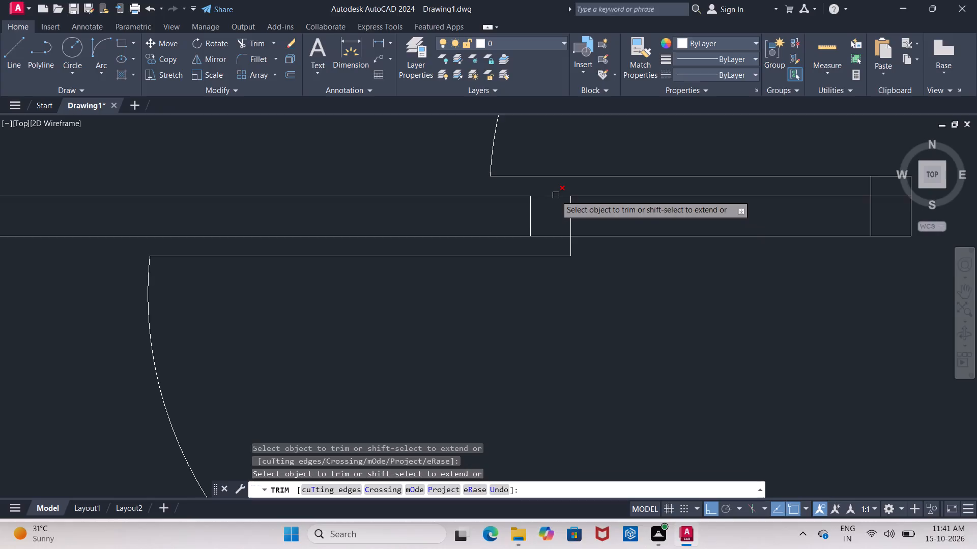
scroll(556, 196, down, 2)
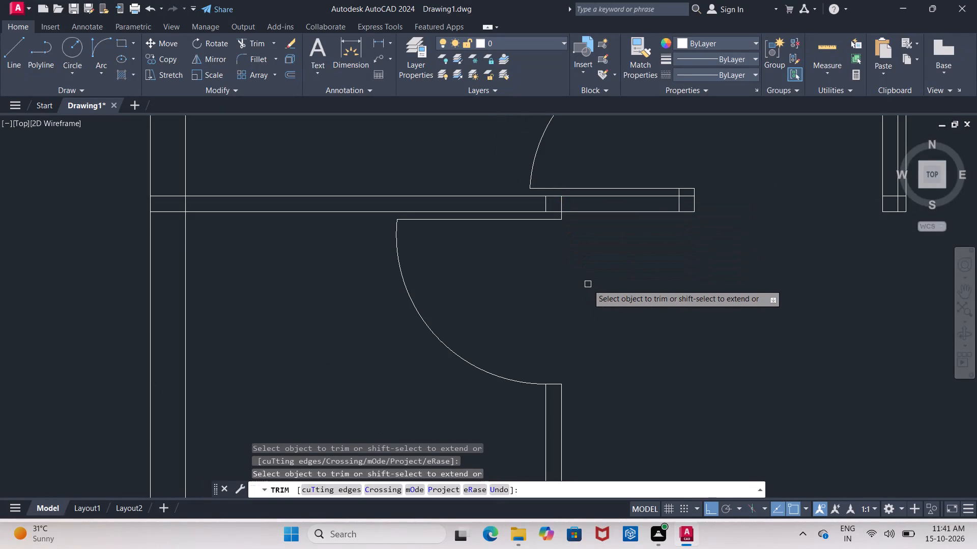
scroll(588, 284, down, 1)
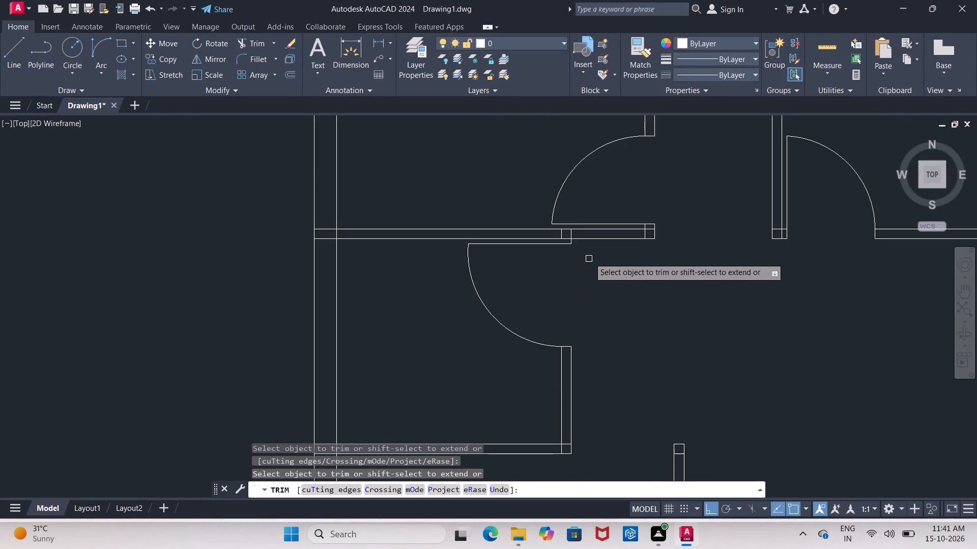
scroll(587, 241, up, 3)
click(475, 224)
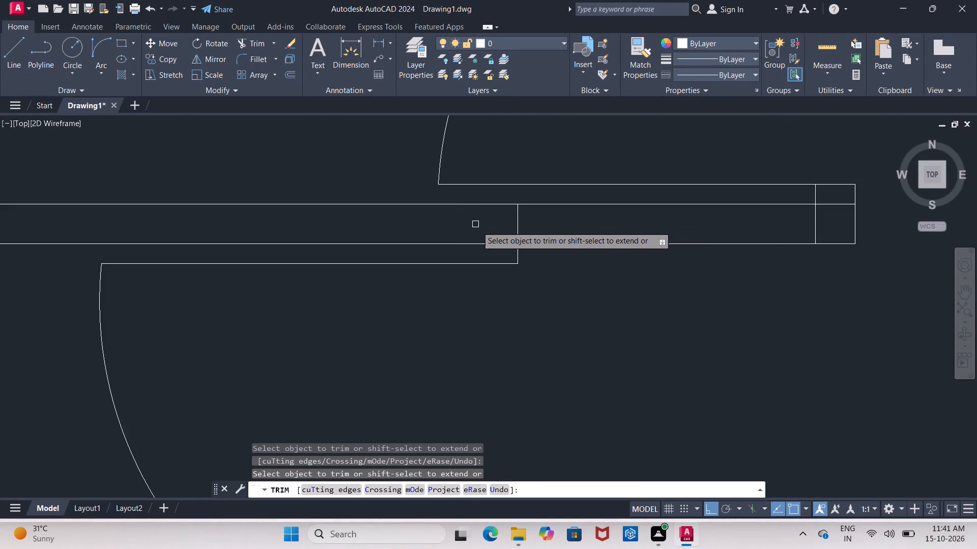
click(516, 227)
scroll(540, 242, down, 3)
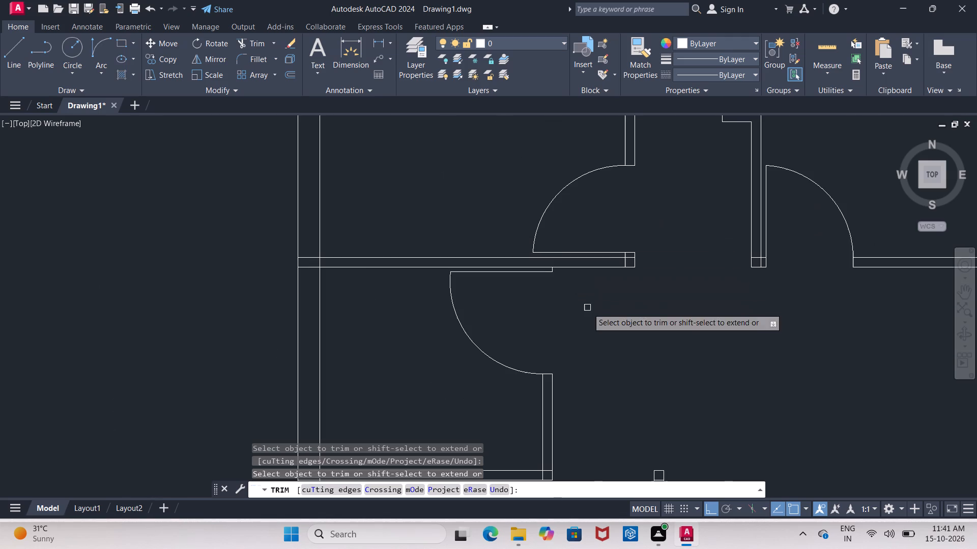
Trim the inner vertical and horizontal line pieces inside the partition's free end by the upper-left room's door.
middle_drag(603, 351, 564, 261)
scroll(602, 348, down, 1)
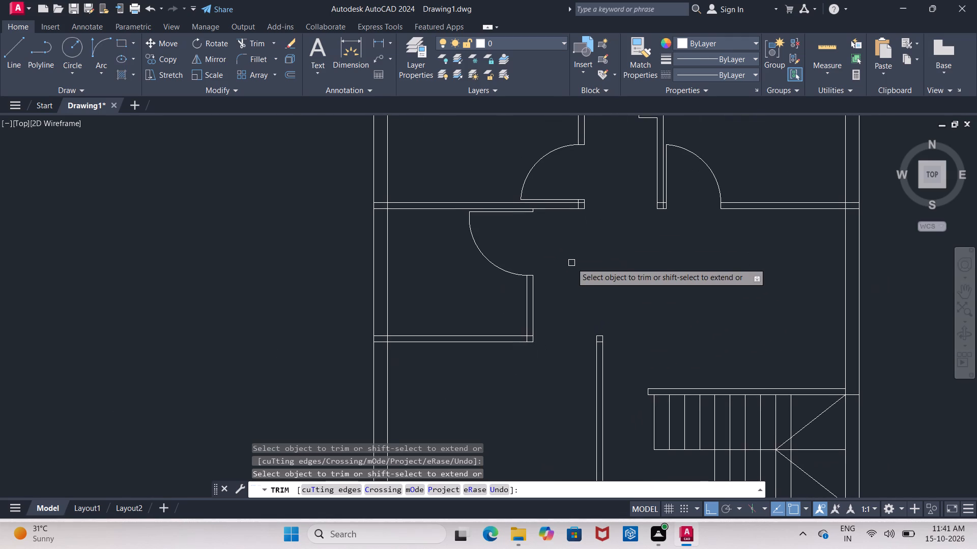
scroll(586, 198, up, 3)
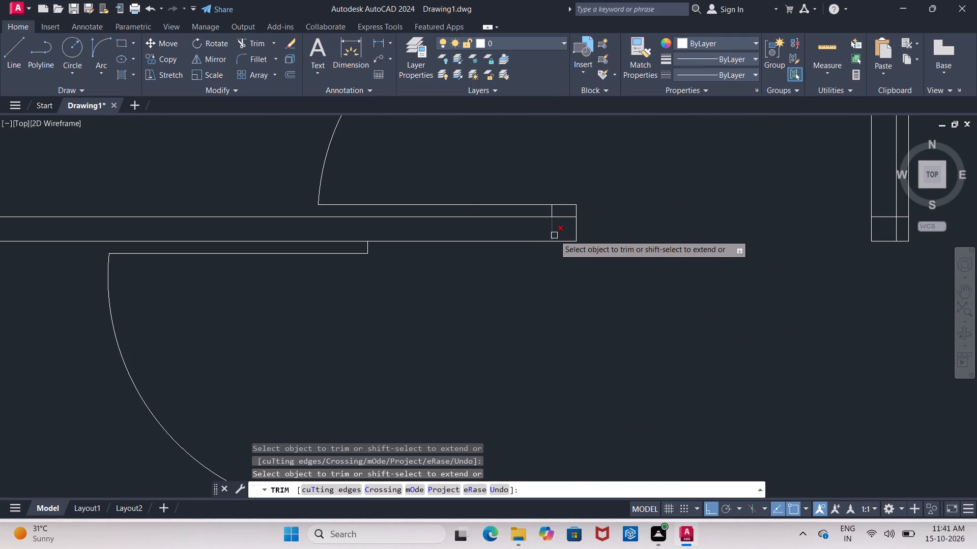
click(554, 234)
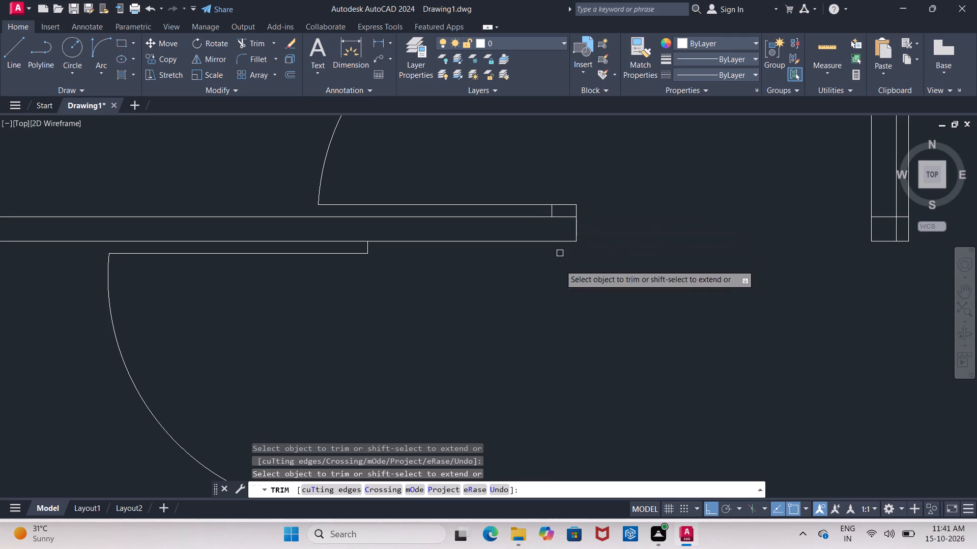
scroll(575, 320, down, 2)
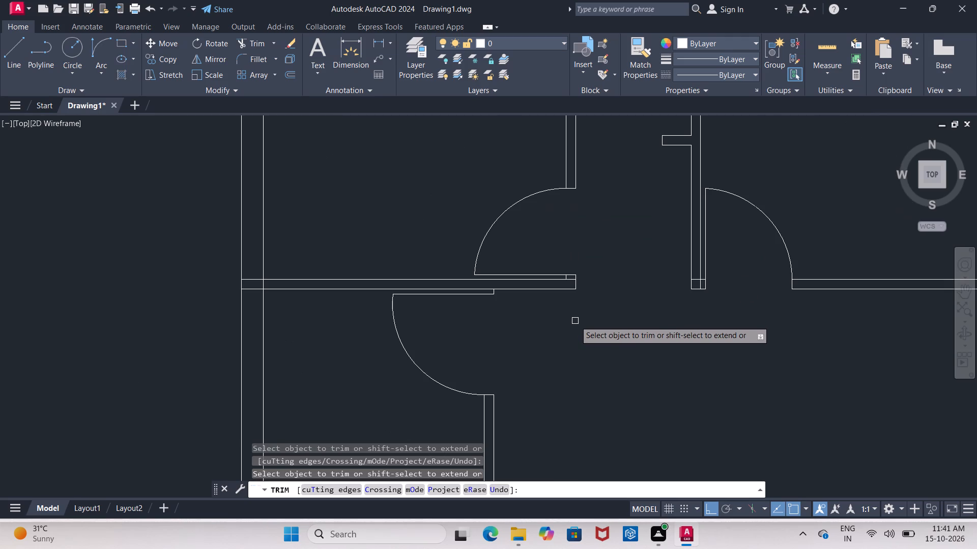
scroll(569, 292, up, 2)
click(576, 260)
scroll(576, 274, down, 3)
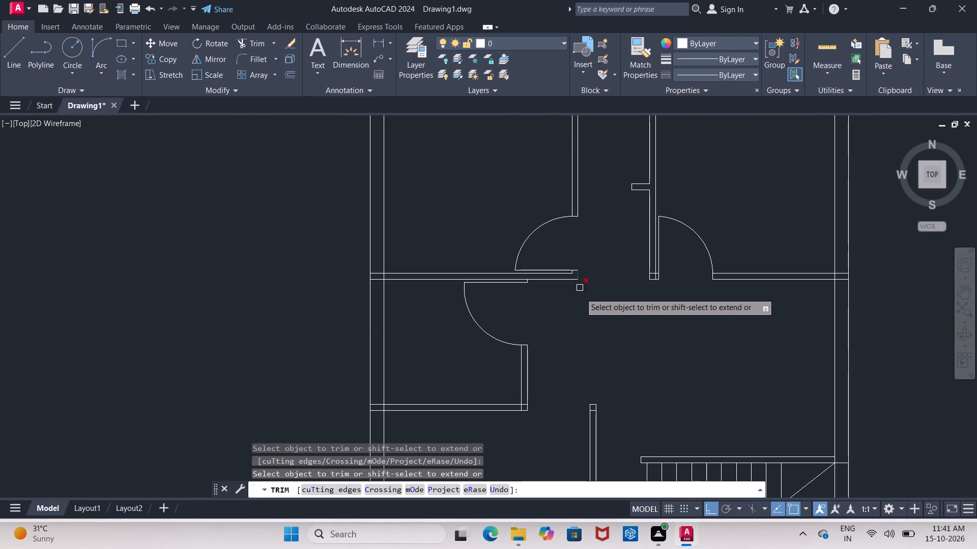
Trim the crossing inner wall lines at the middle-left room's lower-right corner to form a clean corner.
middle_drag(597, 341, 561, 273)
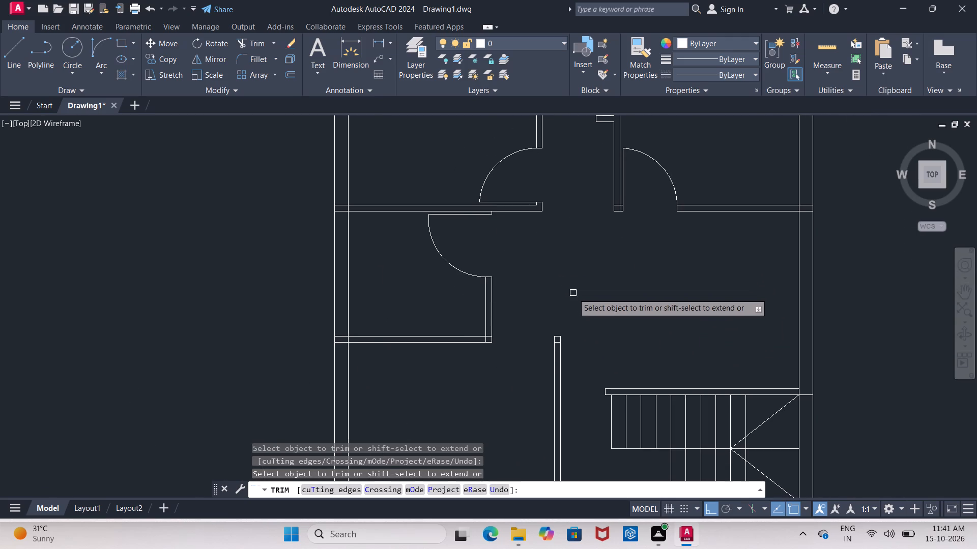
scroll(471, 344, up, 4)
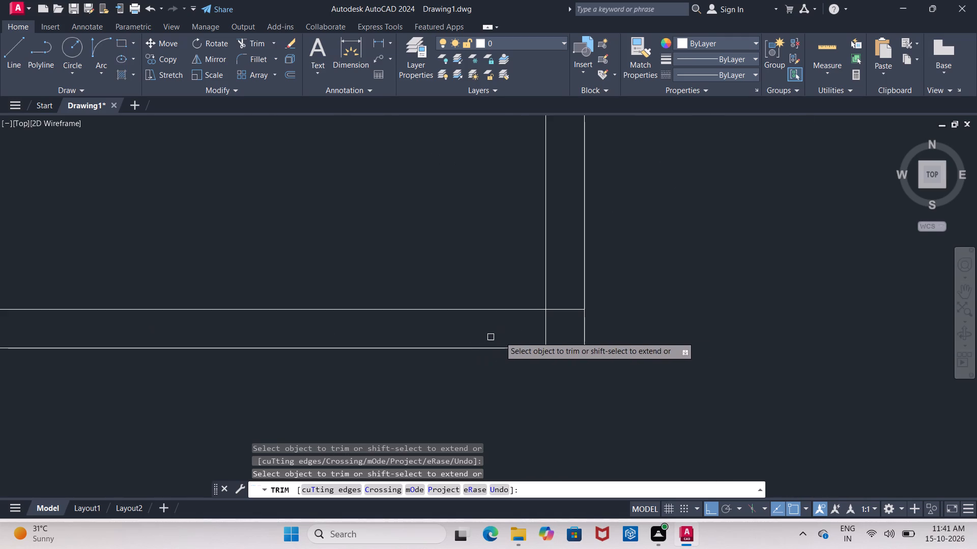
click(547, 327)
click(561, 310)
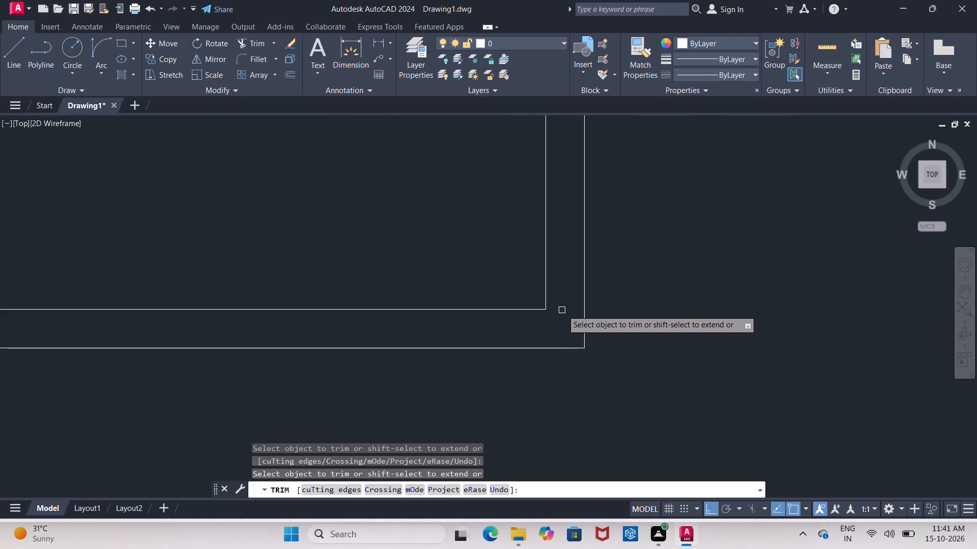
Trim the middle-left room's bottom wall lines inside the outer left wall and open the outer wall's inner line between them.
scroll(562, 310, down, 3)
scroll(334, 324, up, 2)
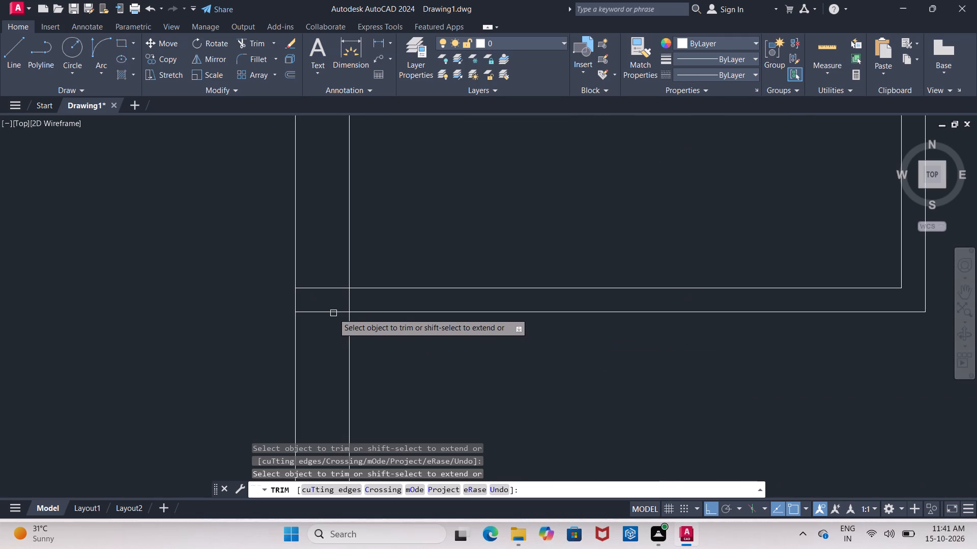
click(333, 313)
click(333, 288)
click(349, 295)
scroll(350, 297, down, 2)
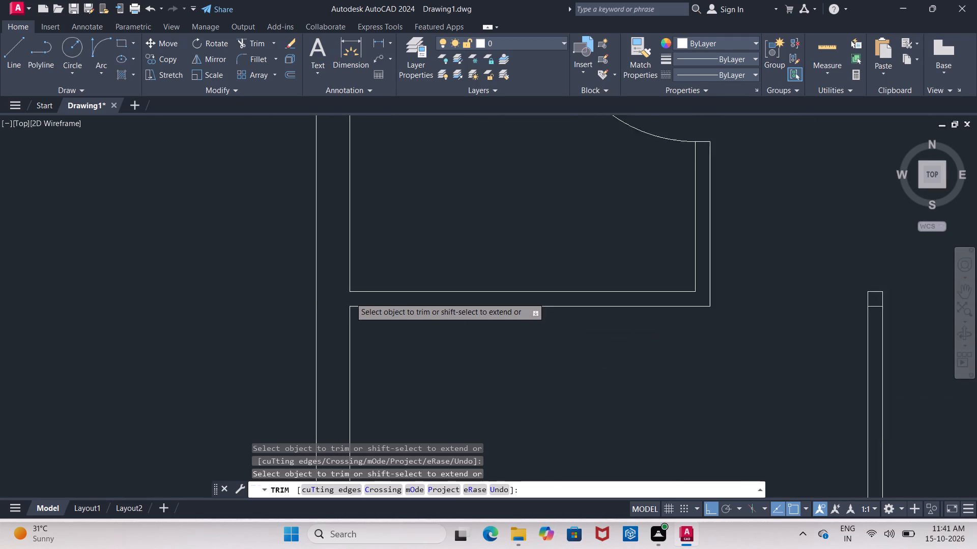
Trim the upper-left room's bottom wall lines inside the outer left wall and open the outer wall's inner line between them.
scroll(350, 297, down, 1)
middle_drag(356, 127, 388, 234)
scroll(362, 159, down, 1)
scroll(390, 265, up, 3)
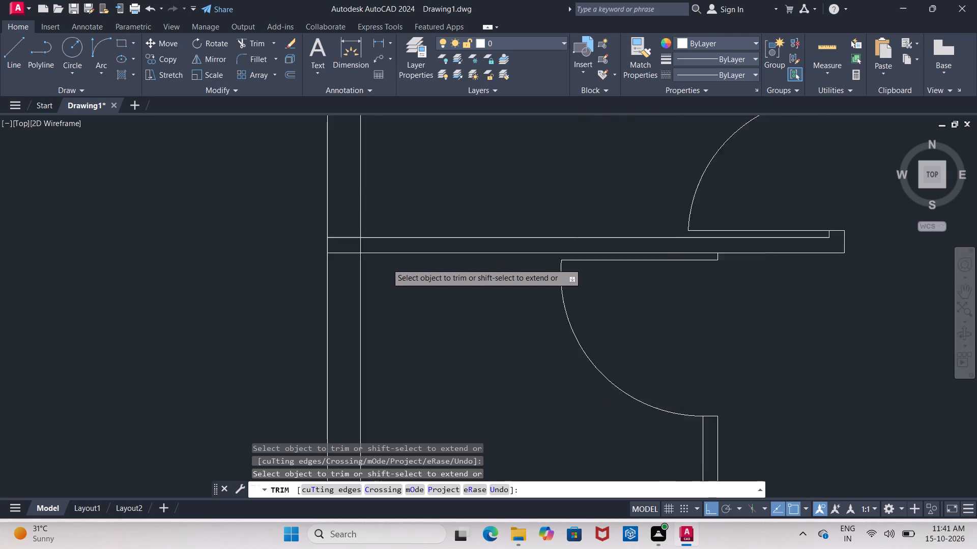
scroll(386, 263, up, 2)
click(296, 203)
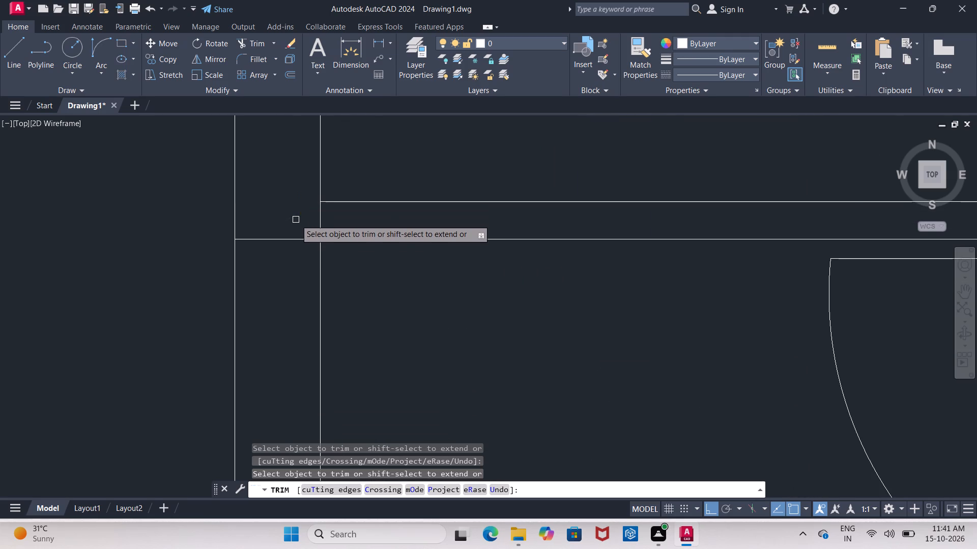
click(297, 242)
click(318, 225)
scroll(319, 225, down, 4)
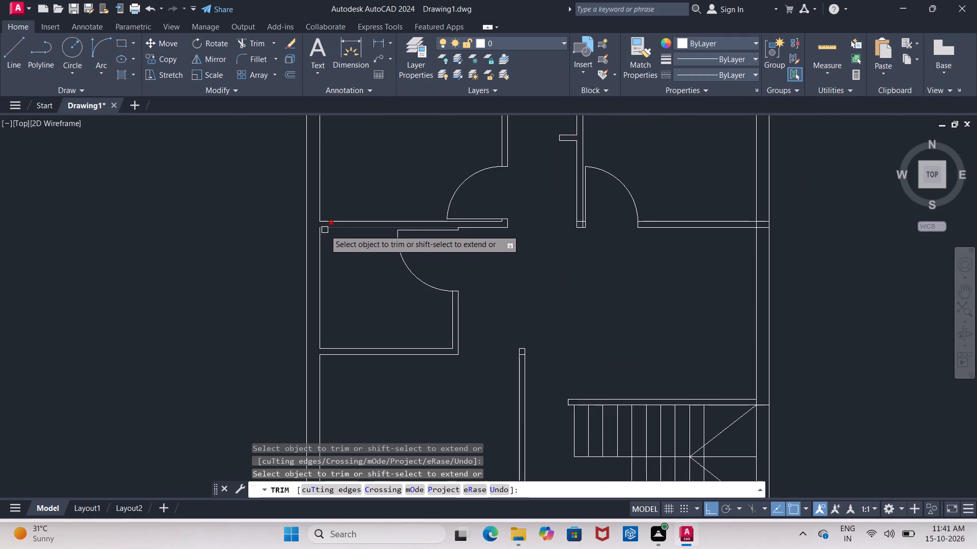
Trim the crossing inner wall lines at the plan's top-left outer corner to form a clean corner.
scroll(325, 230, down, 2)
scroll(321, 141, up, 5)
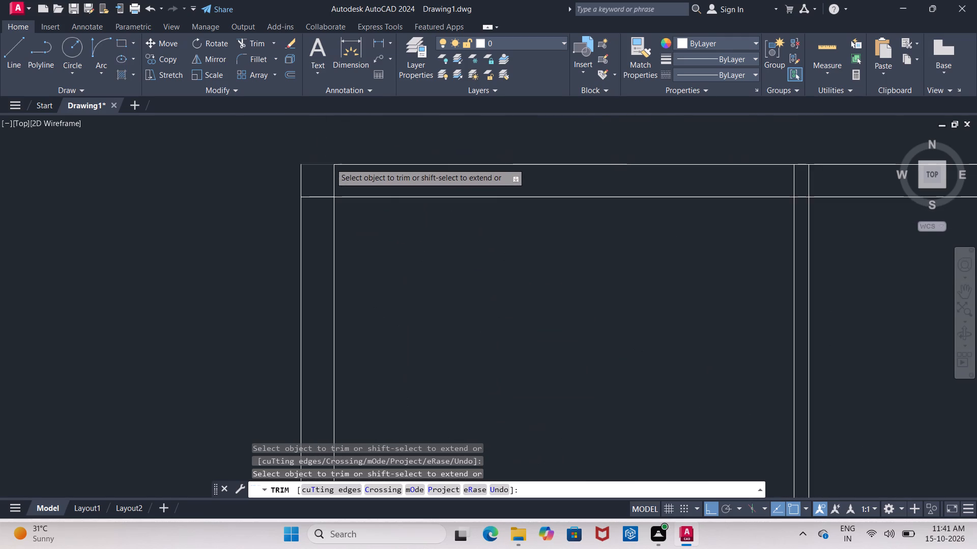
click(324, 219)
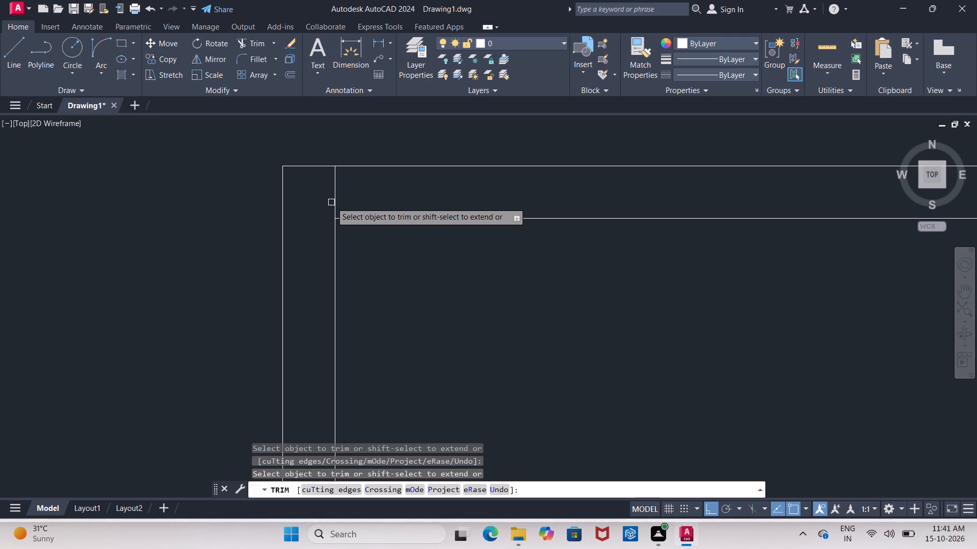
click(333, 204)
Trim the upper-left room's right partition lines inside the top outer wall and open that wall's inner line between them.
scroll(333, 204, down, 4)
scroll(459, 208, up, 1)
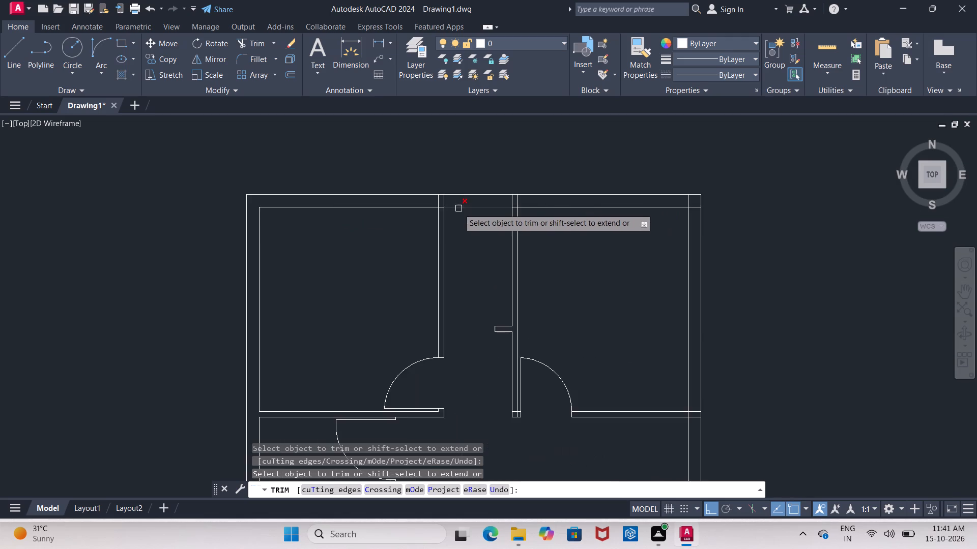
scroll(445, 208, up, 3)
click(433, 208)
click(423, 197)
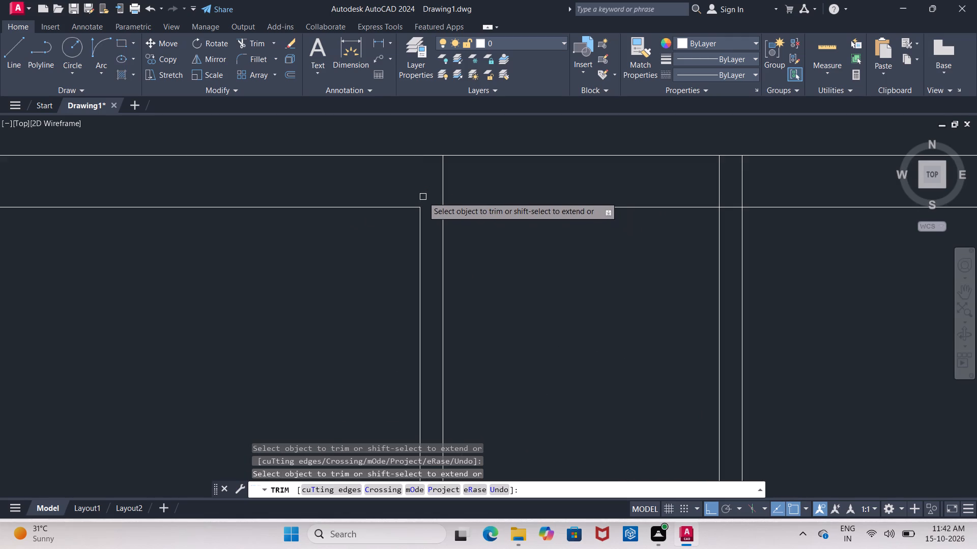
click(442, 192)
Extend the upper line of the middle-left room's bottom wall across the opening to the partition beside the staircase.
middle_drag(625, 196, 401, 200)
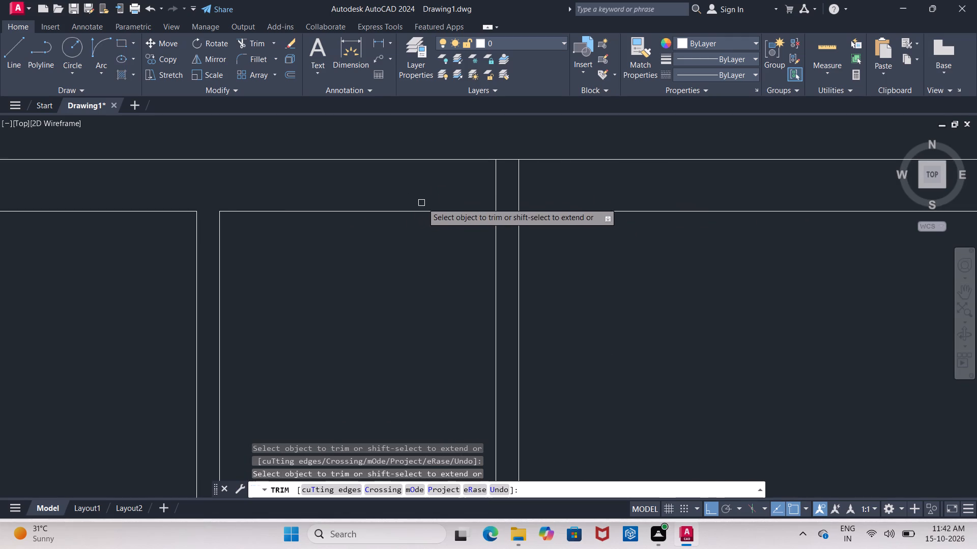
scroll(428, 215, down, 3)
middle_drag(507, 293, 511, 176)
scroll(507, 280, down, 1)
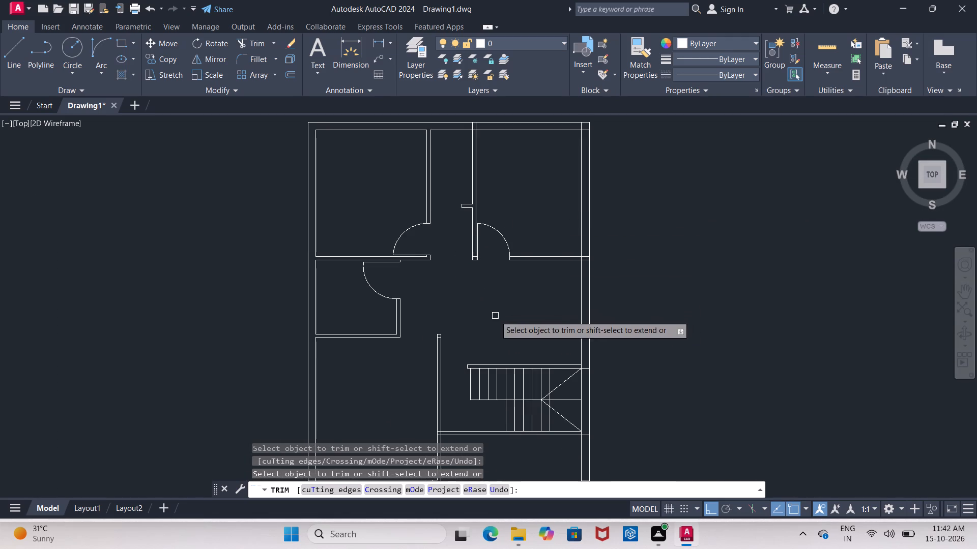
middle_drag(495, 316, 519, 240)
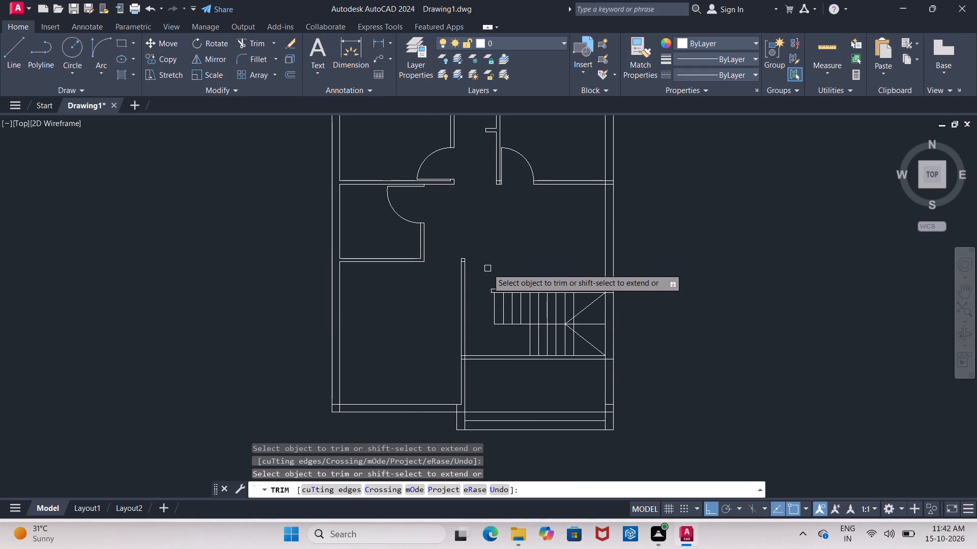
scroll(411, 326, up, 1)
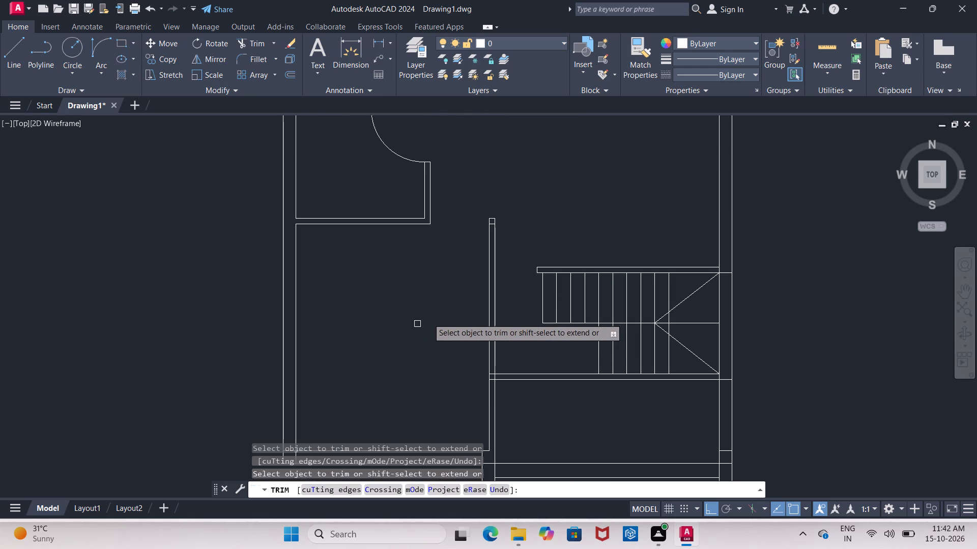
scroll(458, 262, up, 1)
middle_drag(458, 262, 416, 294)
key(Escape)
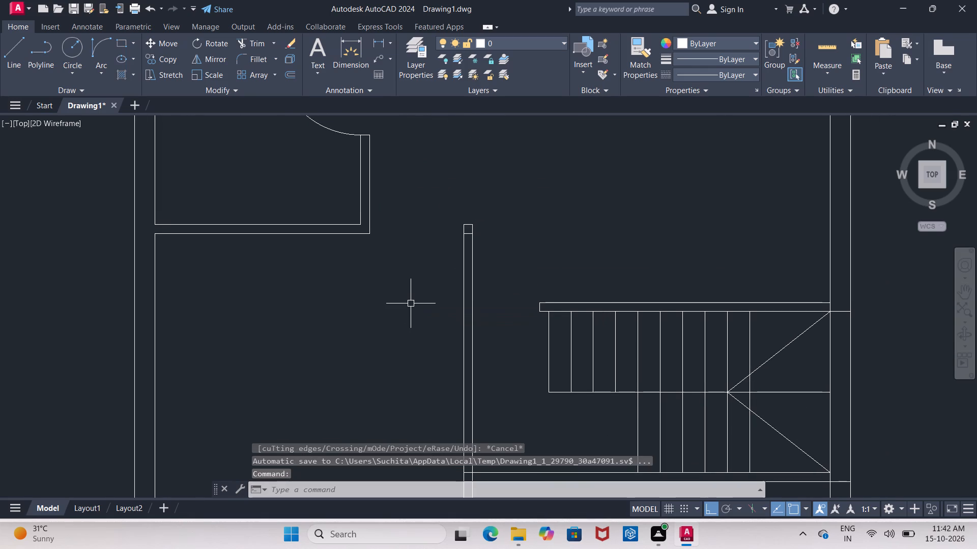
text(EX)
click(438, 332)
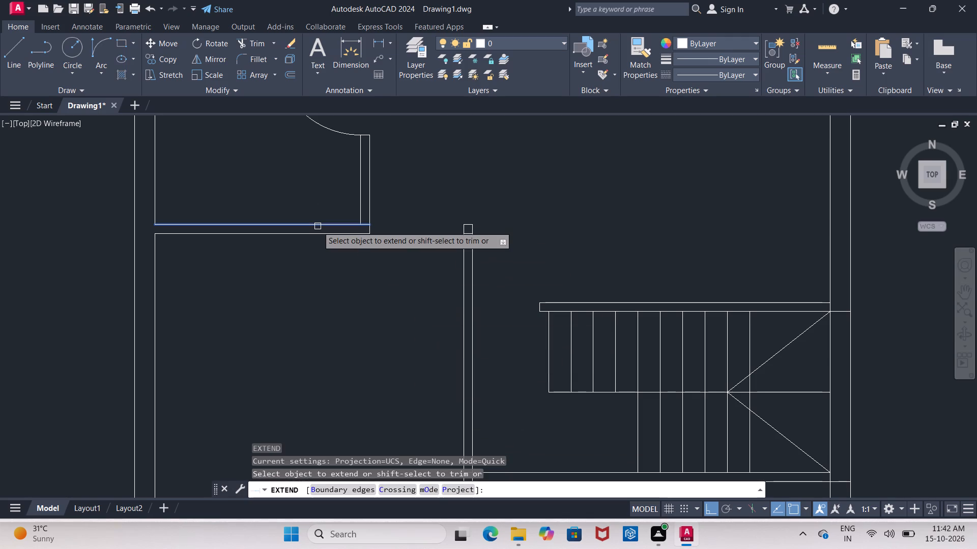
click(318, 226)
click(318, 223)
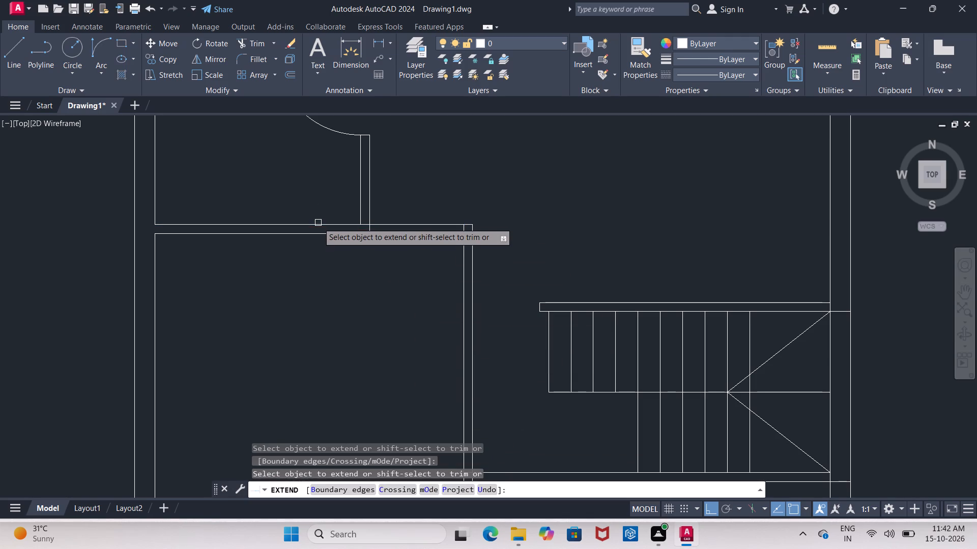
key(Escape)
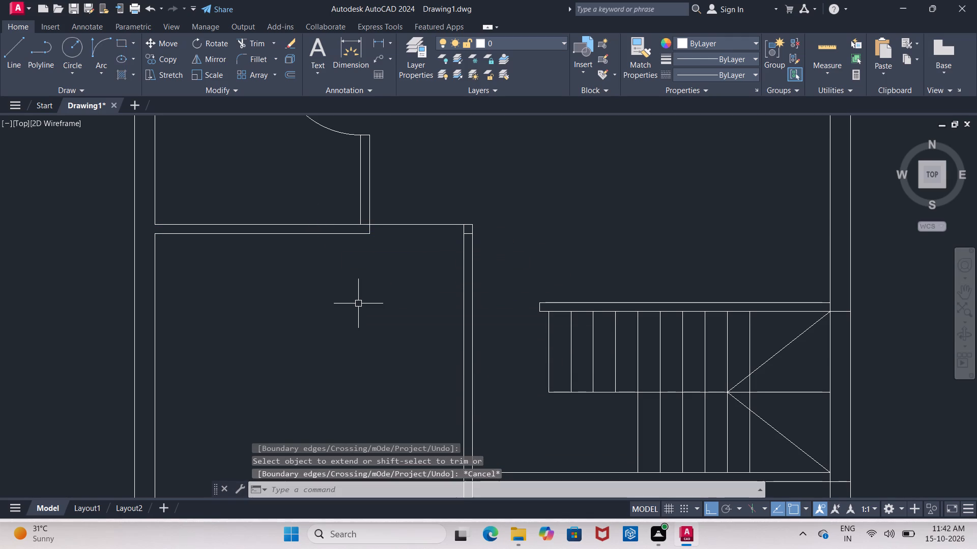
Offset the extended wall line 3'6" downward to mark the door leaf's length.
key(o)
key(Return)
key(3)
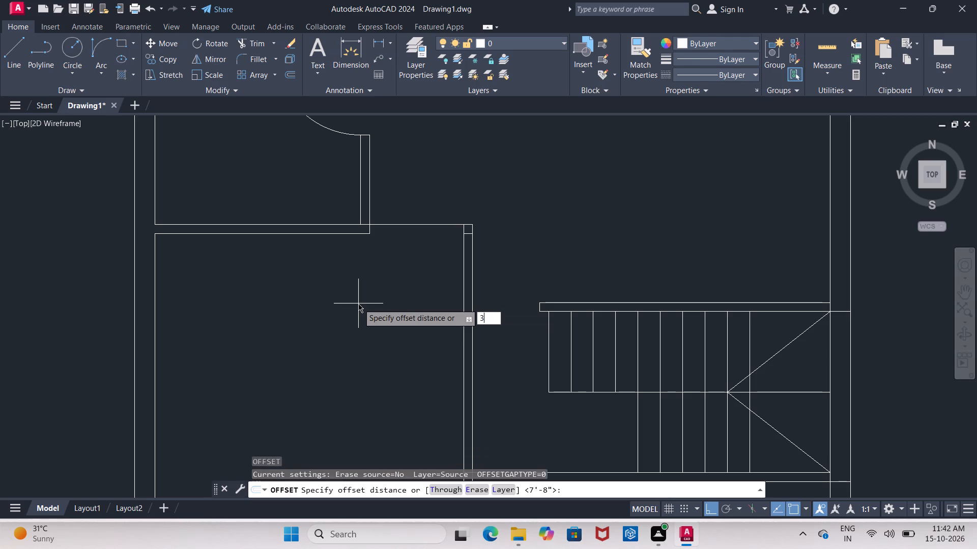
key(apostrophe)
key(6)
key(shift+quotedbl)
key(Return)
click(429, 225)
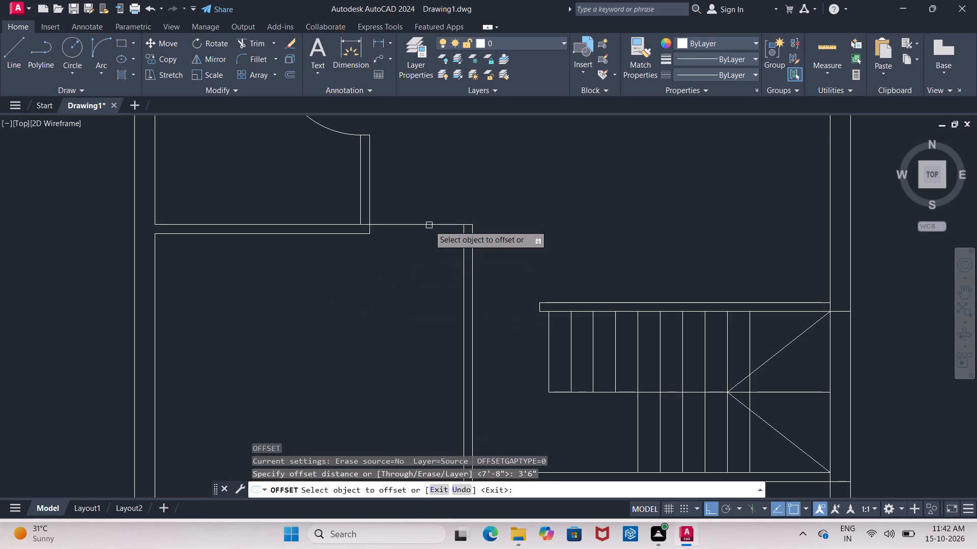
click(425, 290)
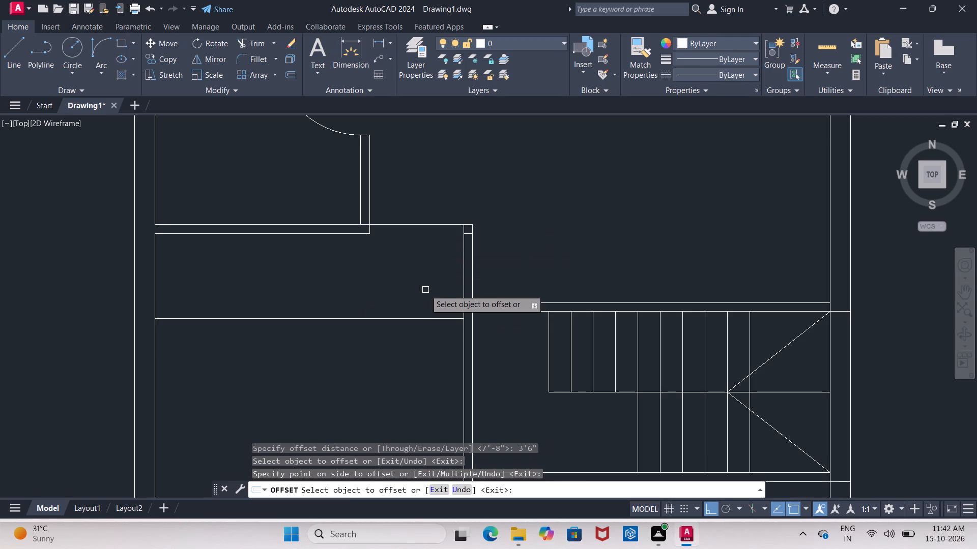
key(Escape)
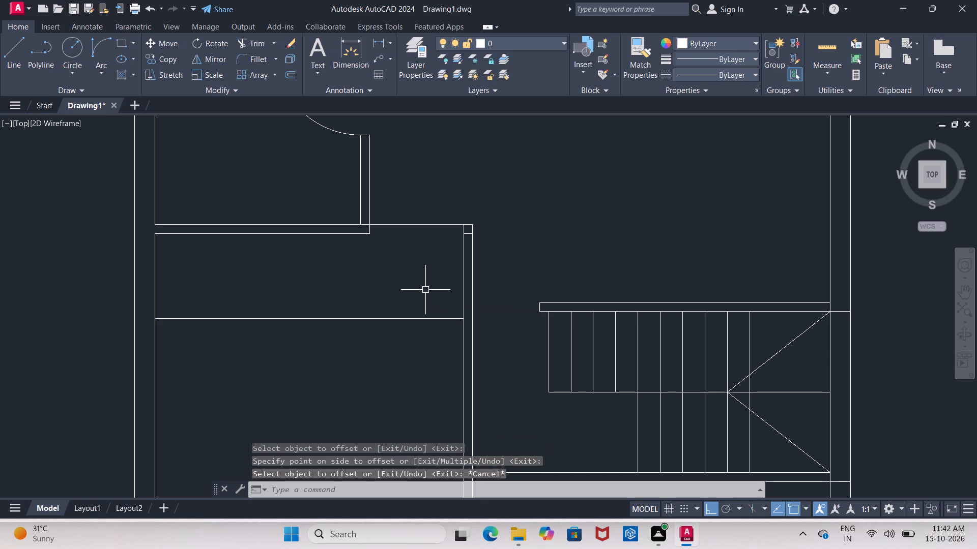
Offset the left line of the partition beside the staircase 2" to the left for the door leaf thickness.
key(o)
key(Return)
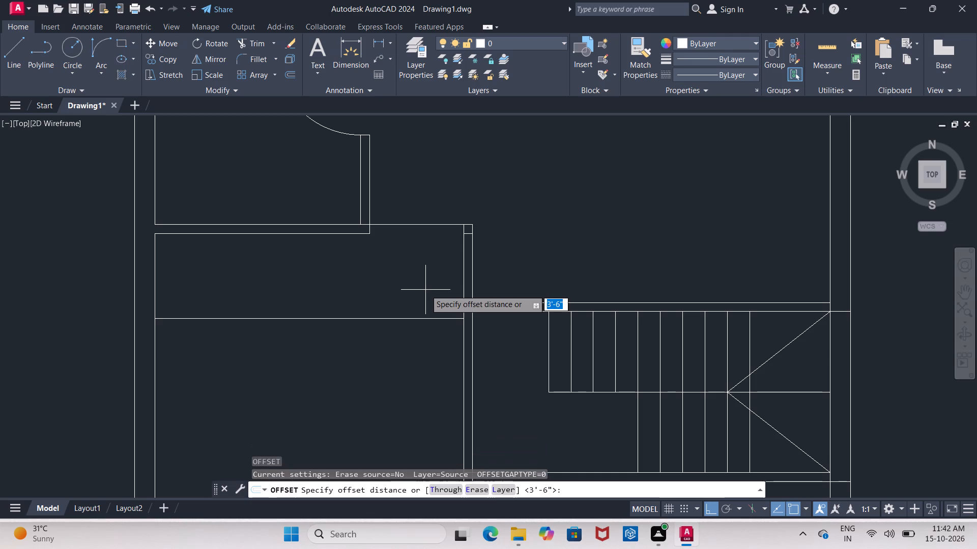
key(2)
key(shift+quotedbl)
key(Return)
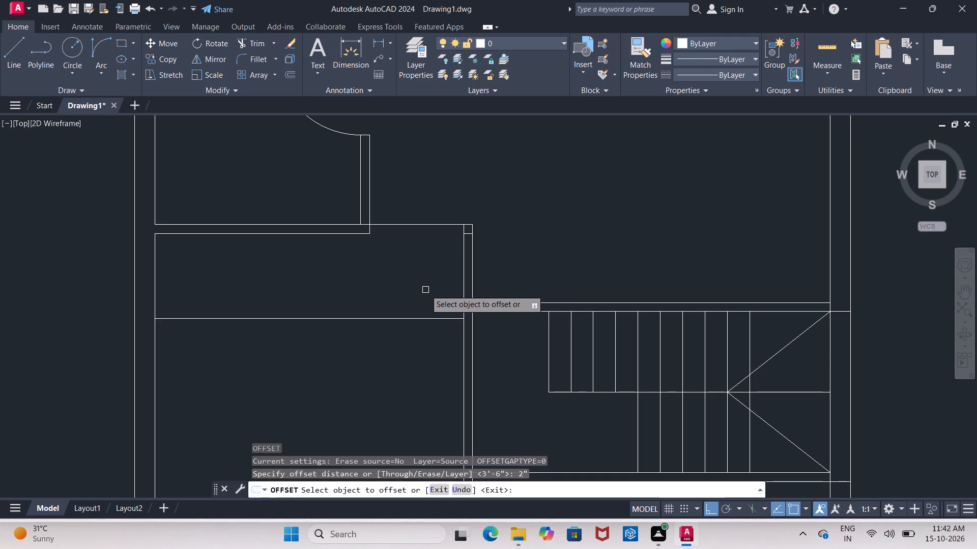
click(463, 285)
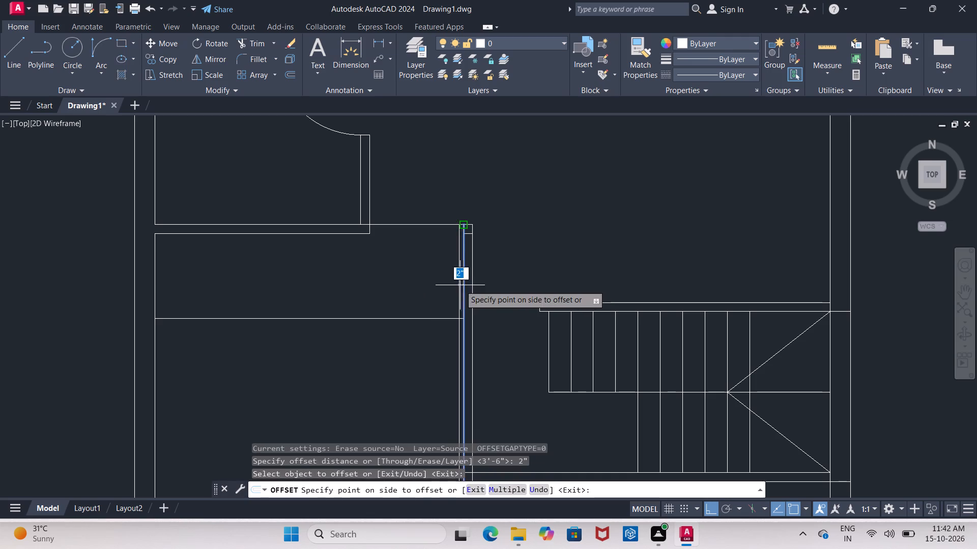
click(454, 287)
key(Escape)
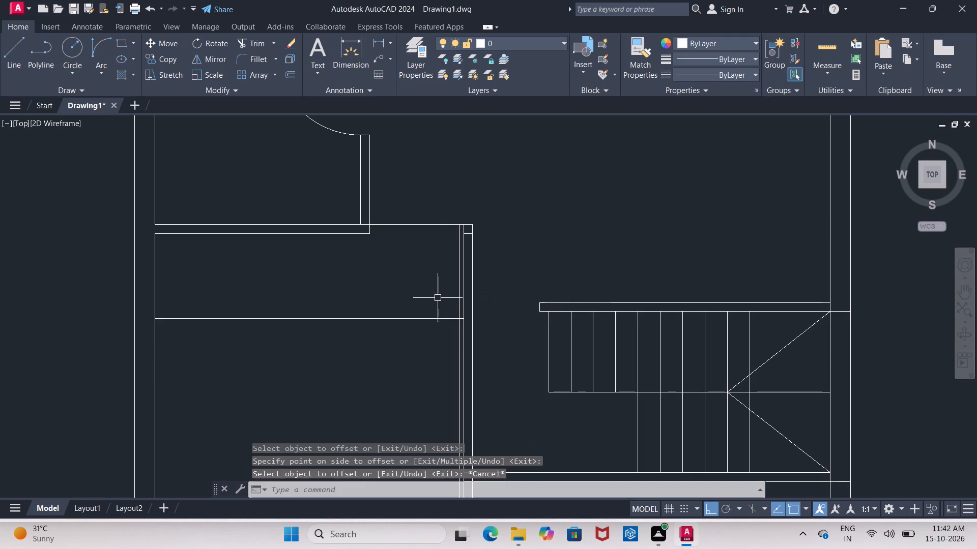
Trim the excess offset lines and the extended line across the opening, leaving only the door leaf against the partition.
key(t)
key(r)
click(448, 326)
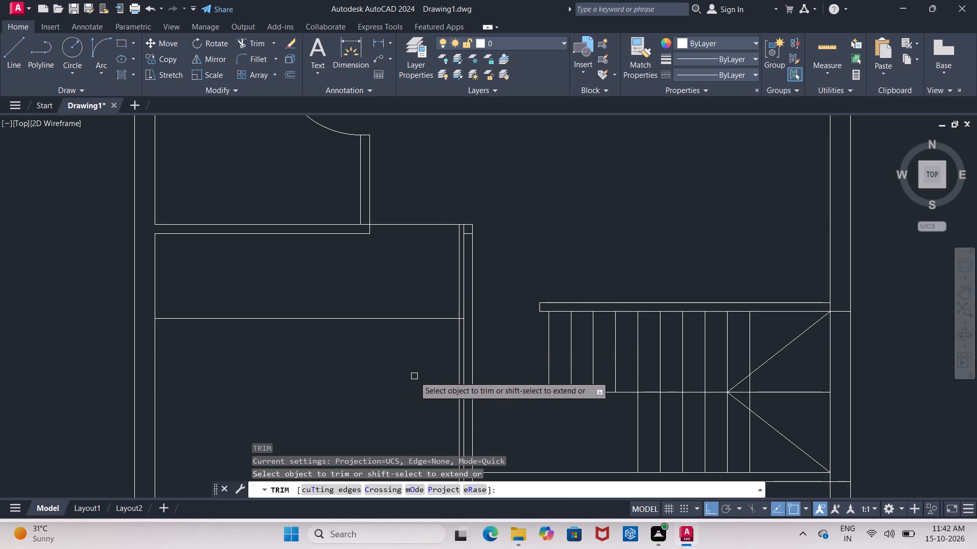
middle_drag(414, 376, 357, 324)
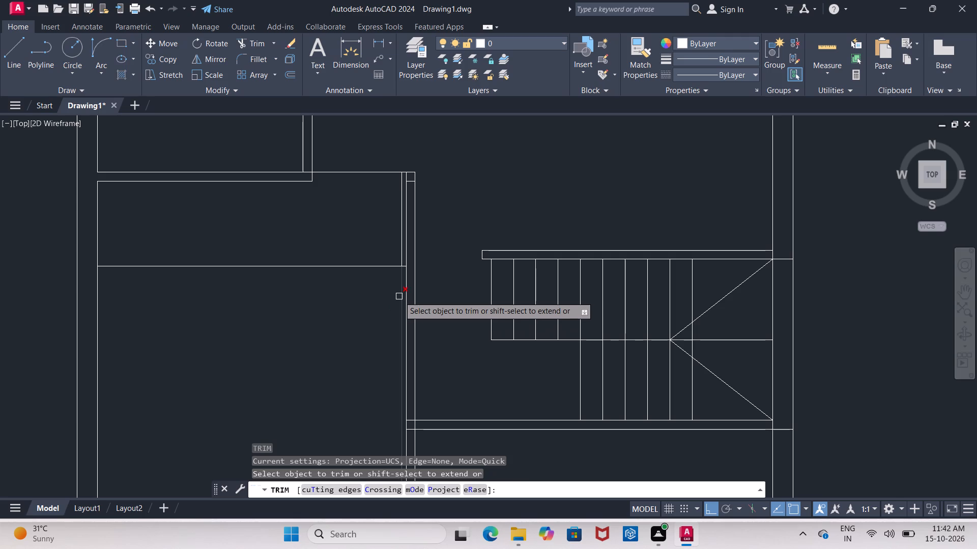
click(399, 296)
click(332, 269)
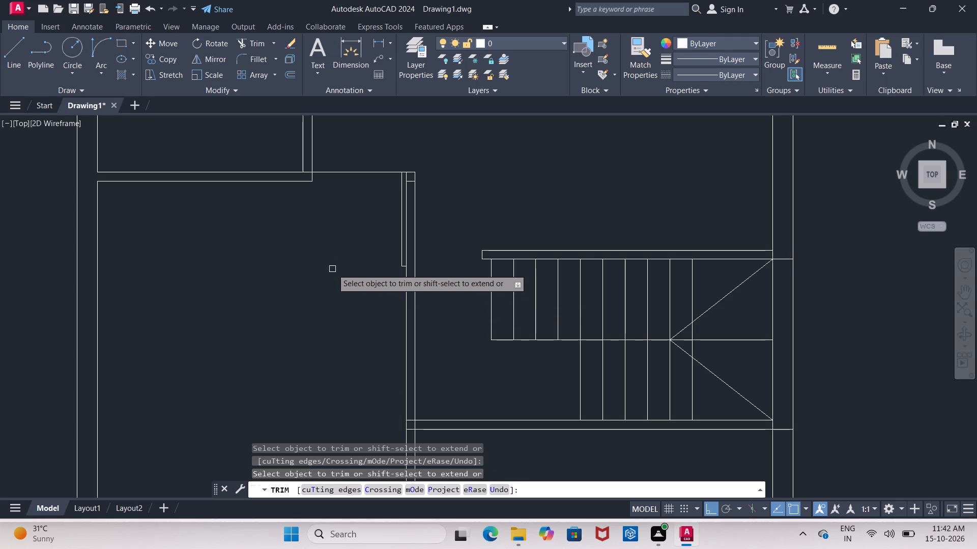
drag(334, 154, 337, 233)
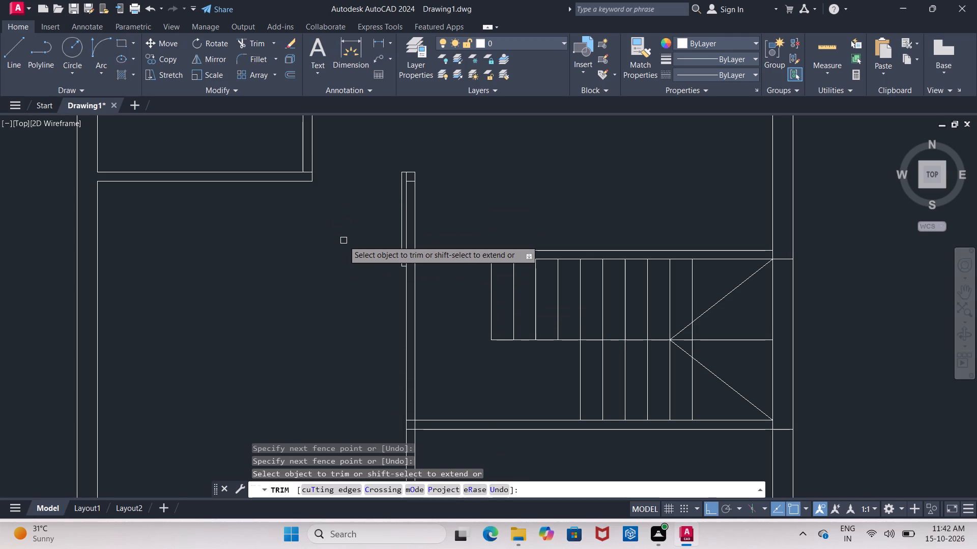
Draw the door swing arc from the middle-left room's lower-right corner to the leaf's lower end, with a downward start direction.
scroll(343, 240, up, 1)
middle_drag(343, 240, 332, 285)
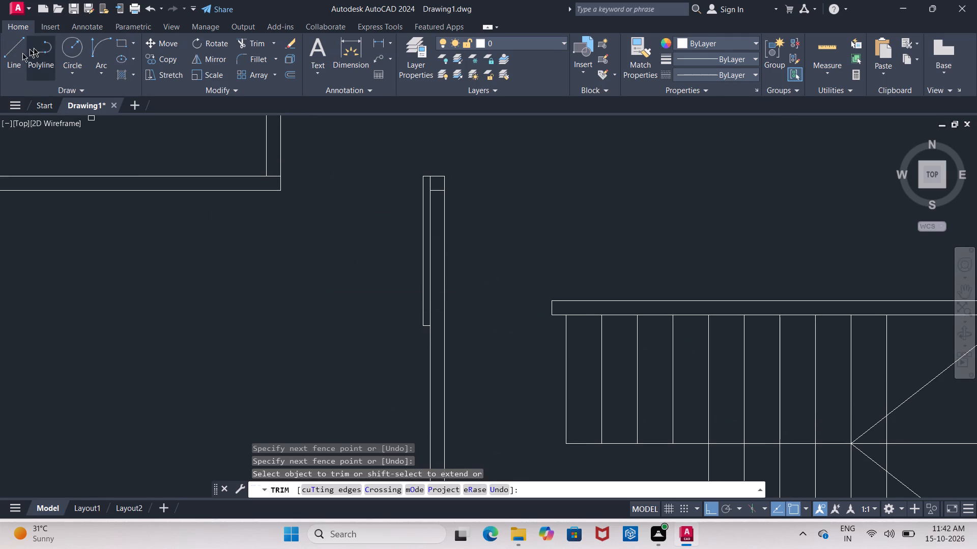
click(98, 46)
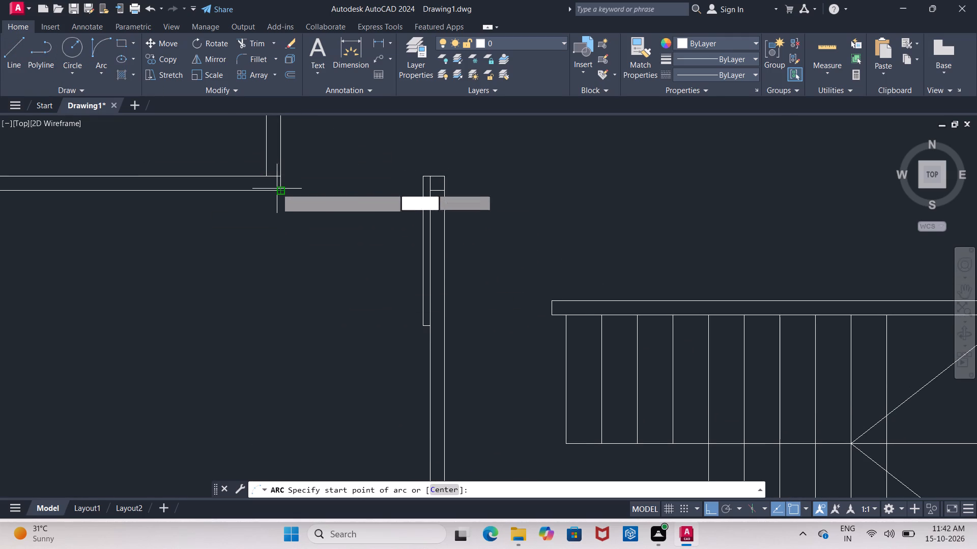
click(277, 189)
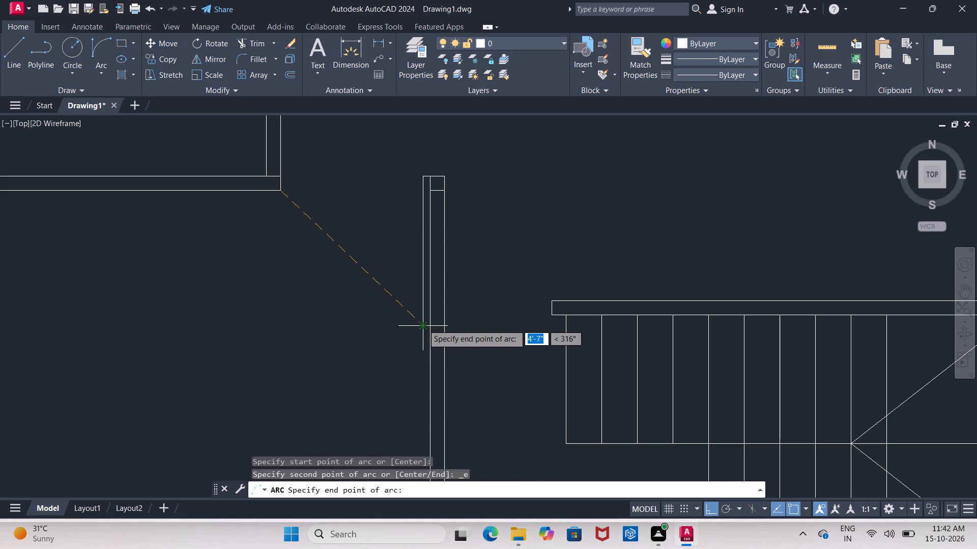
click(423, 324)
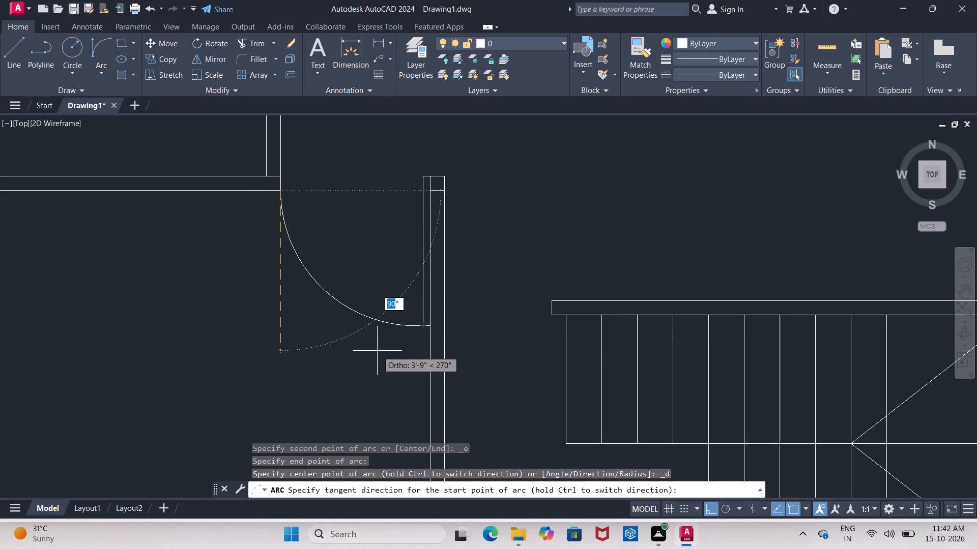
click(377, 351)
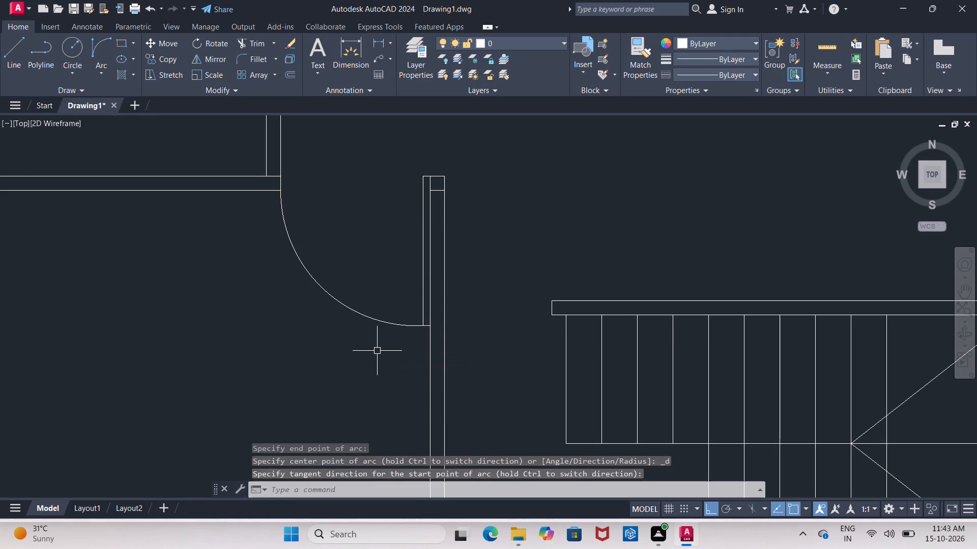
middle_drag(392, 342, 360, 331)
key(Escape)
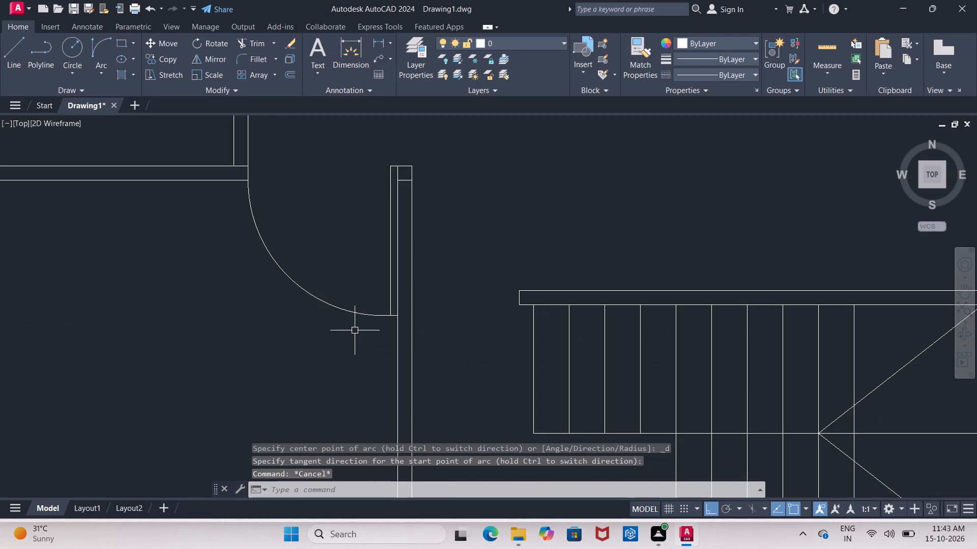
Trim the short line between the door leaf's lower end and the partition beside the staircase.
text(TR)
click(383, 354)
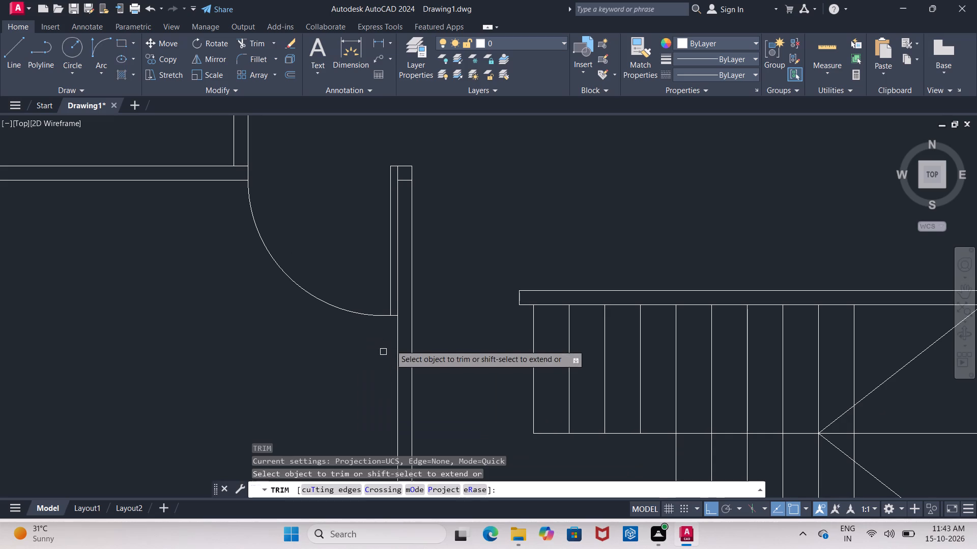
scroll(396, 327, up, 4)
click(381, 289)
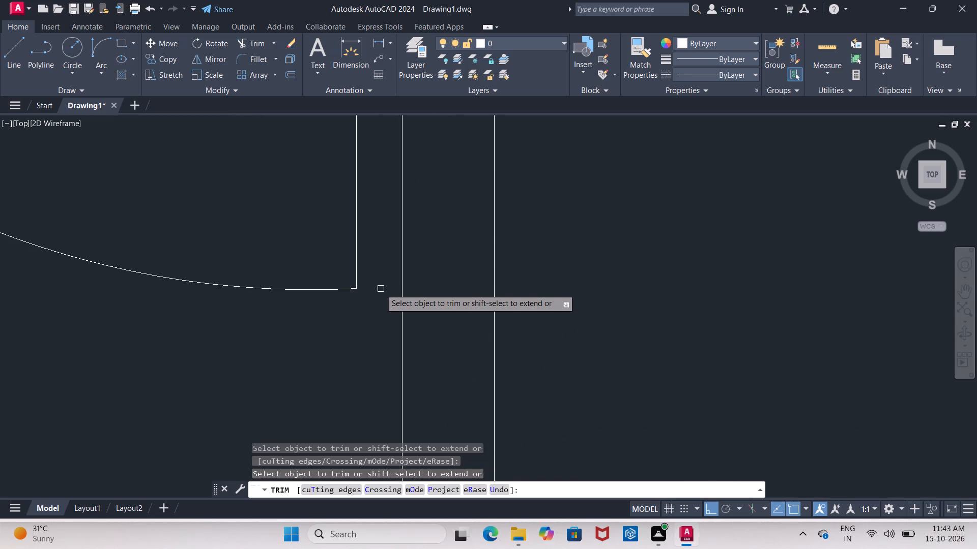
scroll(381, 289, down, 5)
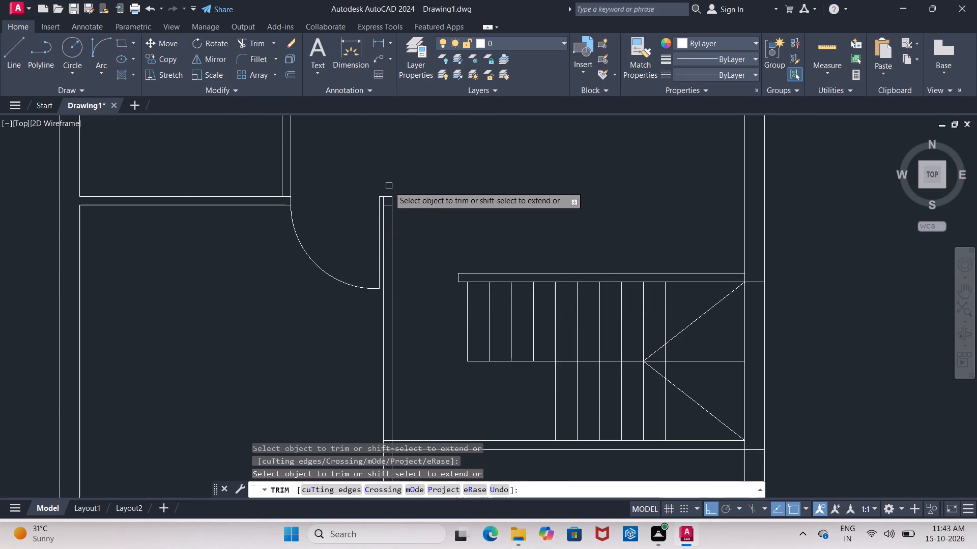
scroll(380, 192, up, 2)
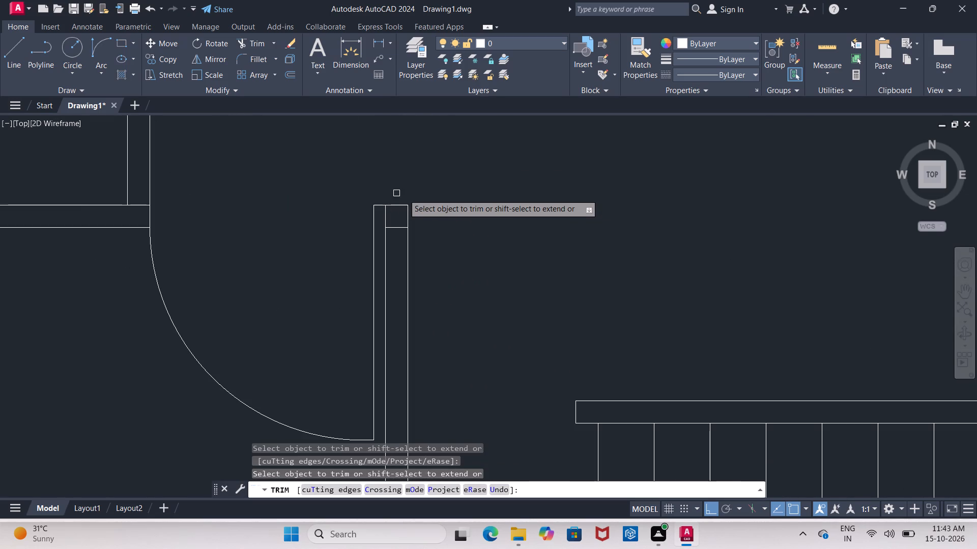
middle_drag(418, 195, 417, 203)
scroll(417, 203, down, 1)
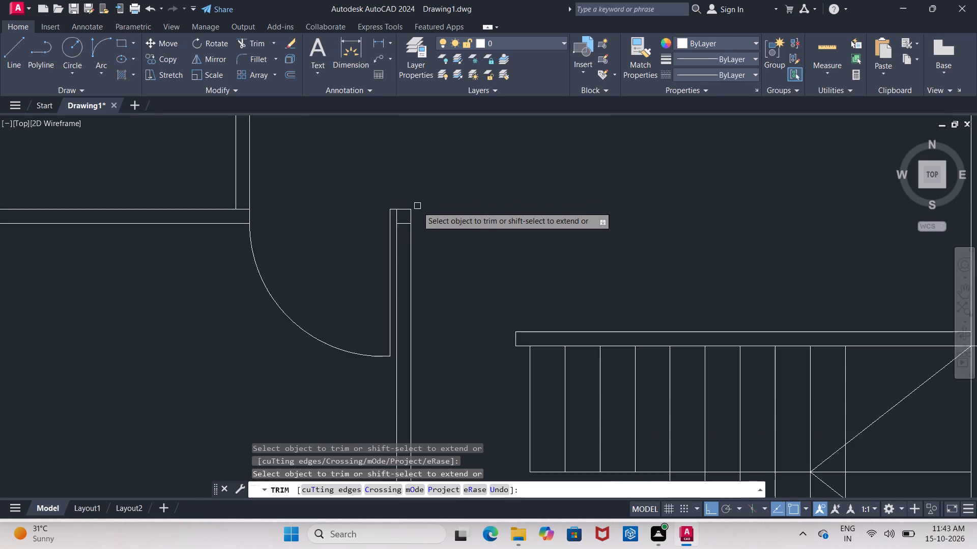
scroll(417, 206, down, 4)
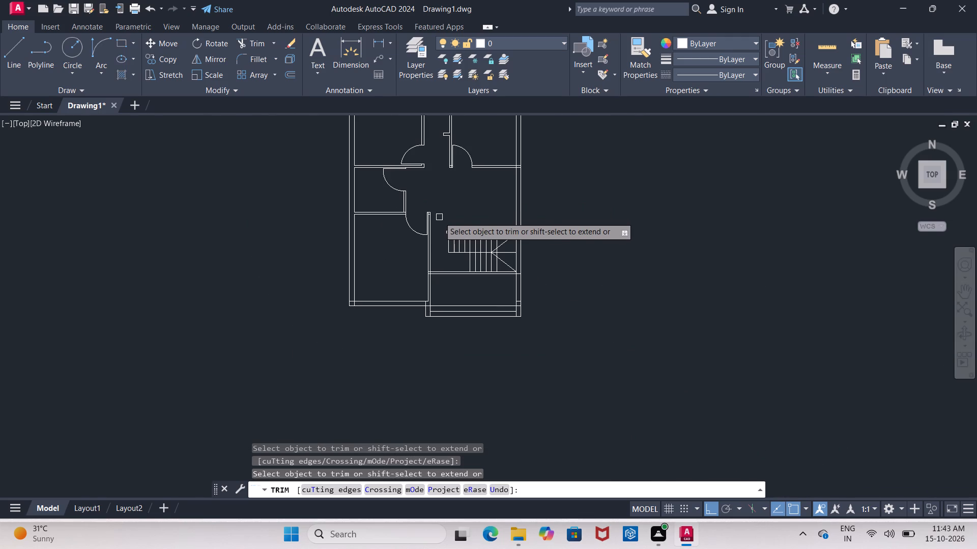
middle_drag(447, 195, 449, 278)
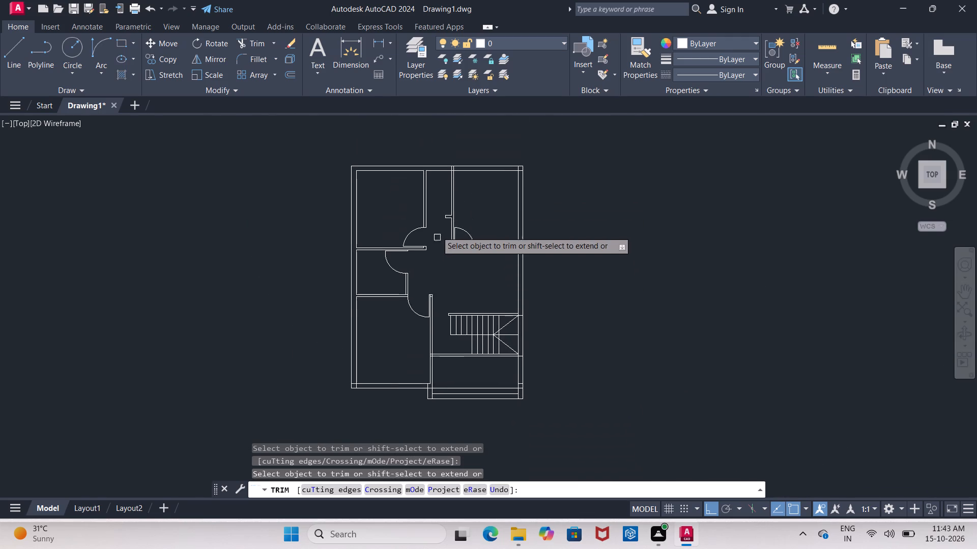
scroll(437, 218, up, 4)
middle_drag(436, 212, 394, 252)
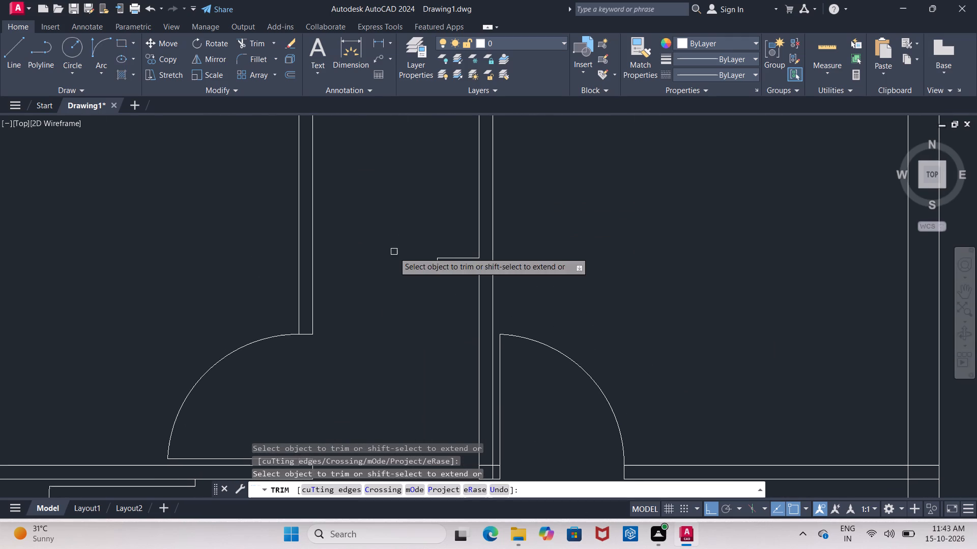
key(Escape)
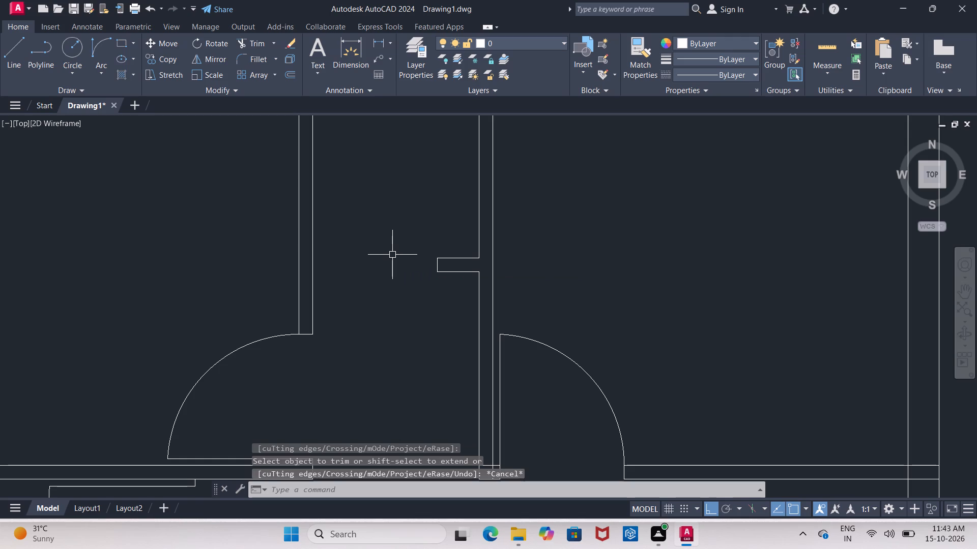
Extend both lines of the short wall stub in the upper middle passage leftward to the opposite partition.
scroll(392, 255, down, 3)
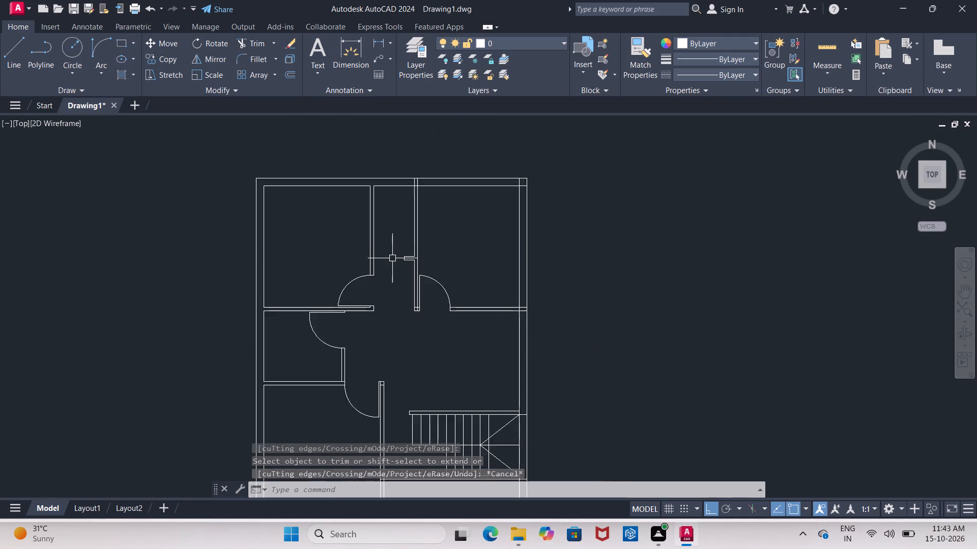
scroll(392, 259, down, 1)
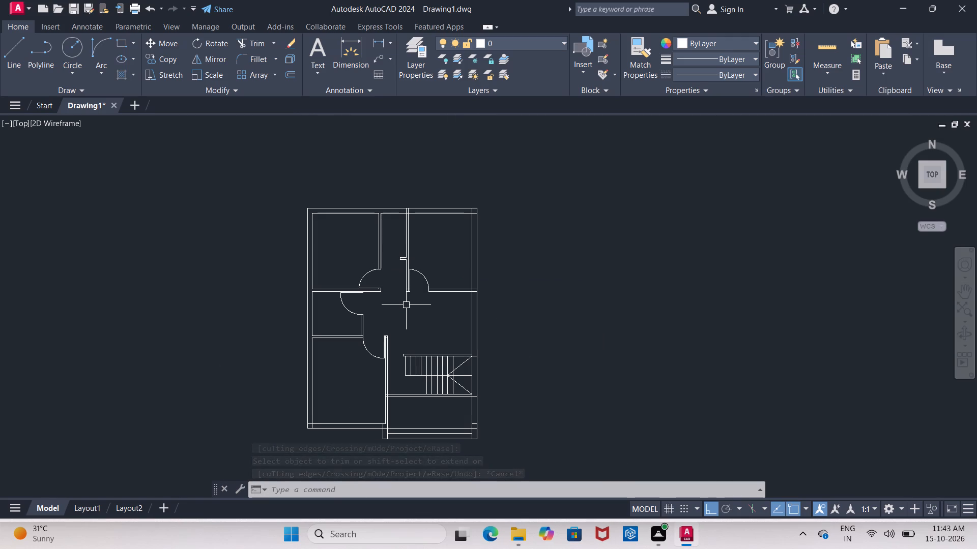
middle_drag(406, 307, 387, 253)
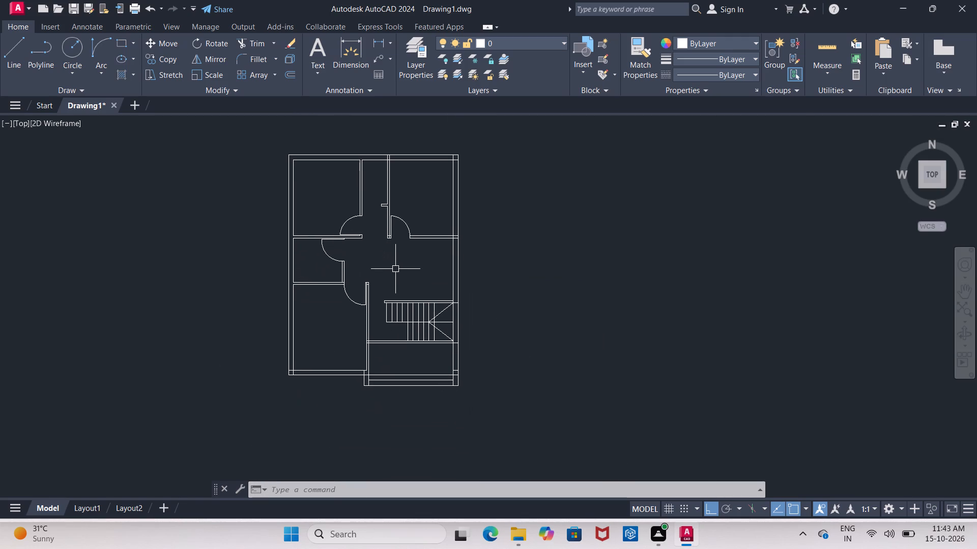
scroll(380, 215, up, 2)
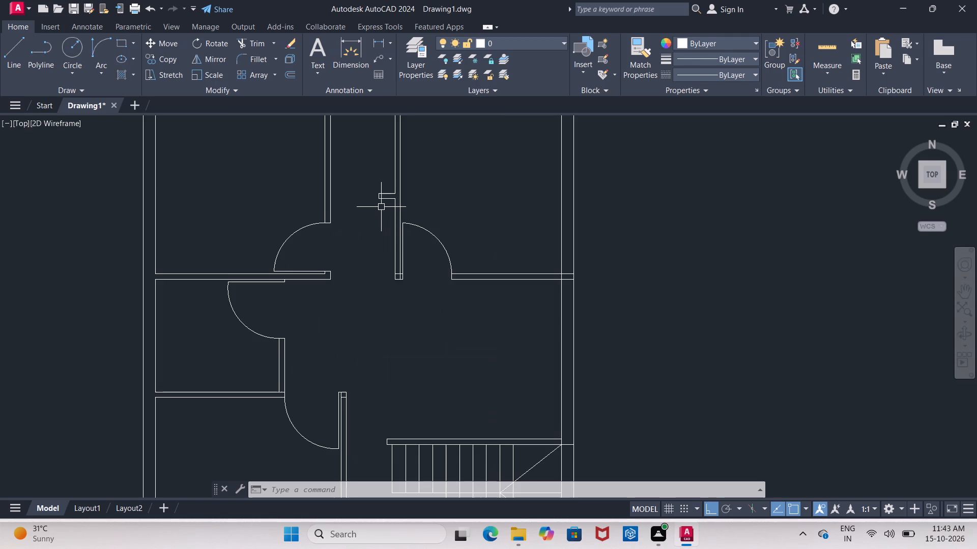
middle_drag(381, 207, 369, 236)
key(Escape)
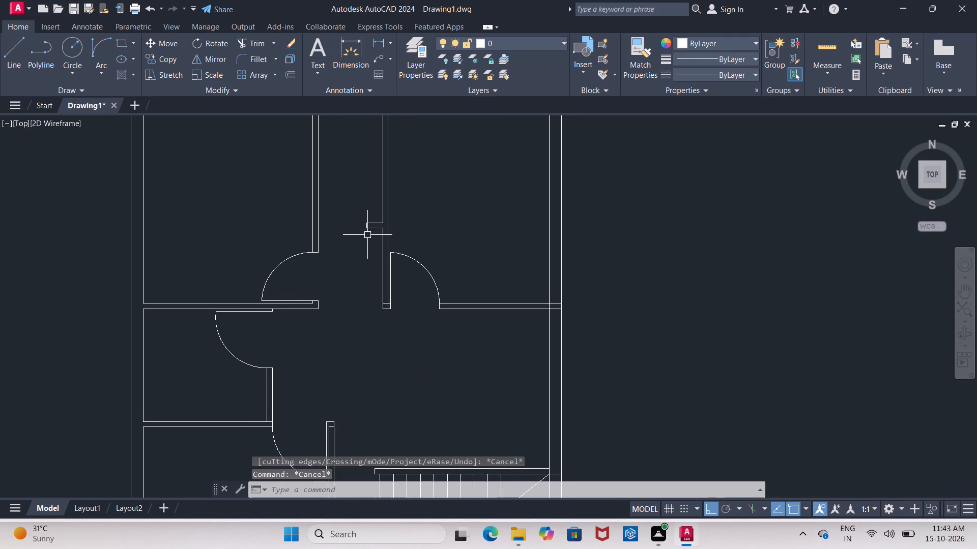
key(Escape)
text(EX)
click(386, 307)
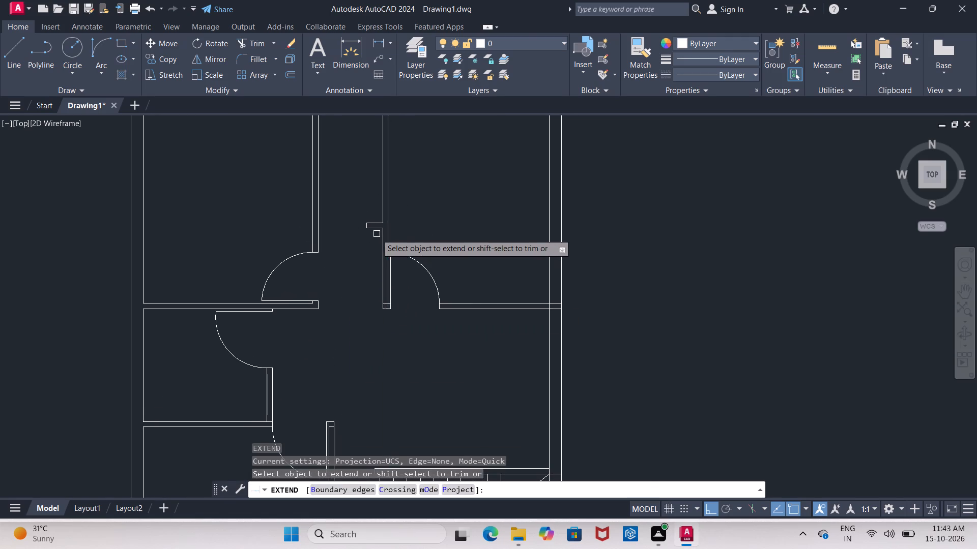
scroll(377, 234, up, 2)
click(372, 220)
click(362, 222)
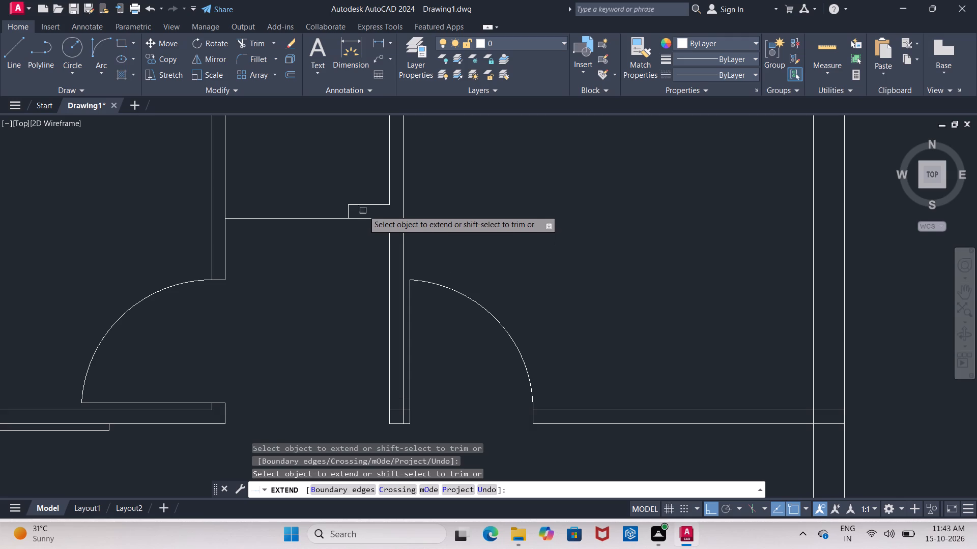
click(365, 205)
middle_drag(264, 255, 265, 270)
key(Escape)
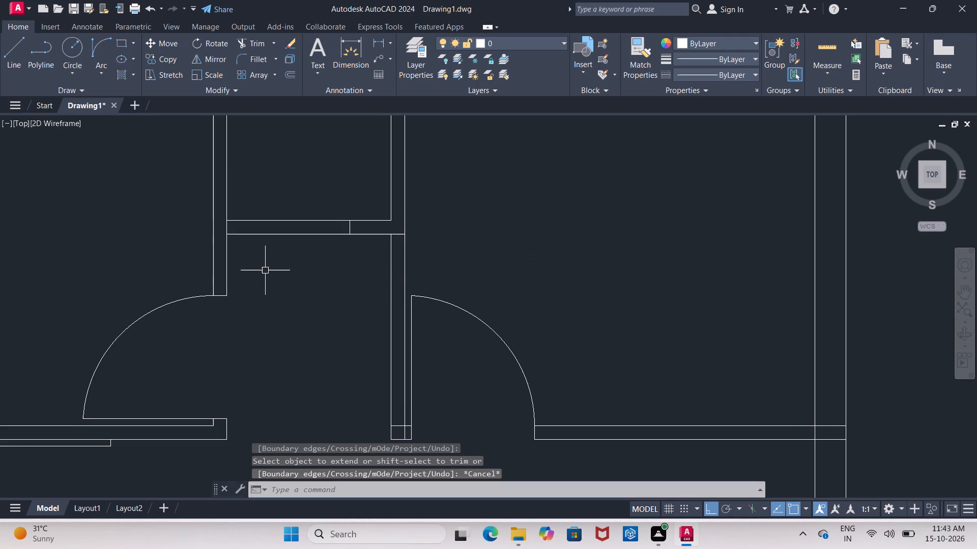
Offset the right line of the passage's left partition 2" to the right for the door leaf thickness.
key(o)
key(Return)
text(2")
key(Return)
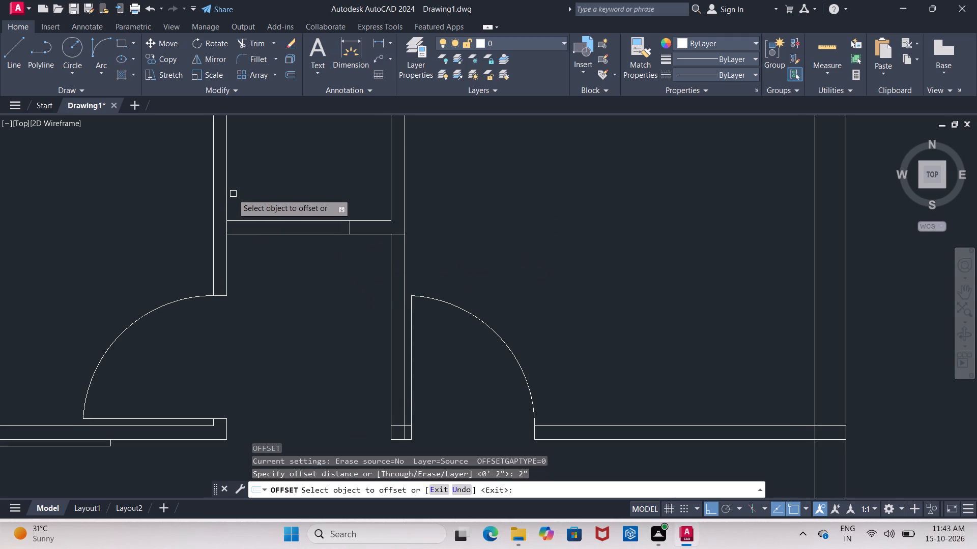
click(228, 198)
click(274, 199)
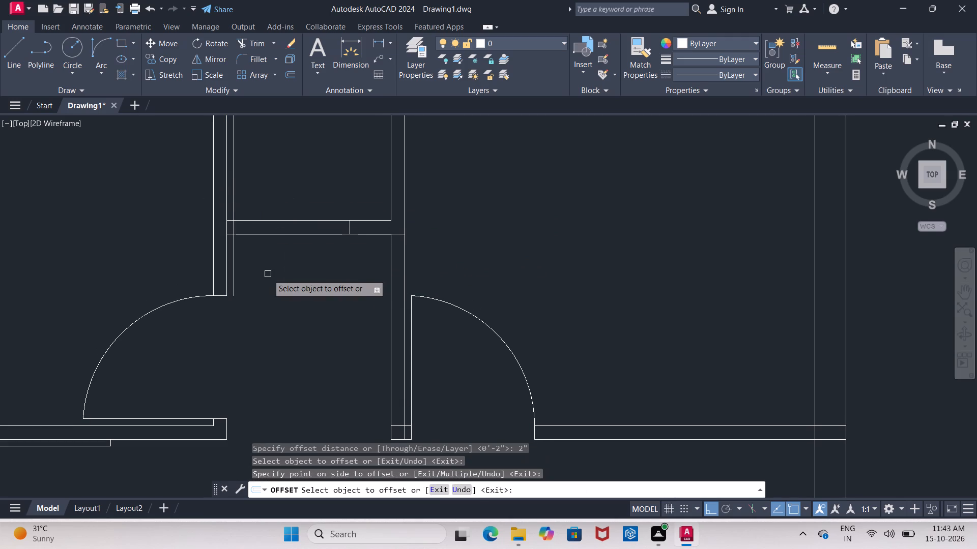
key(Return)
Offset the lower extended line across the passage 3' upward to mark the door leaf's length.
key(Return)
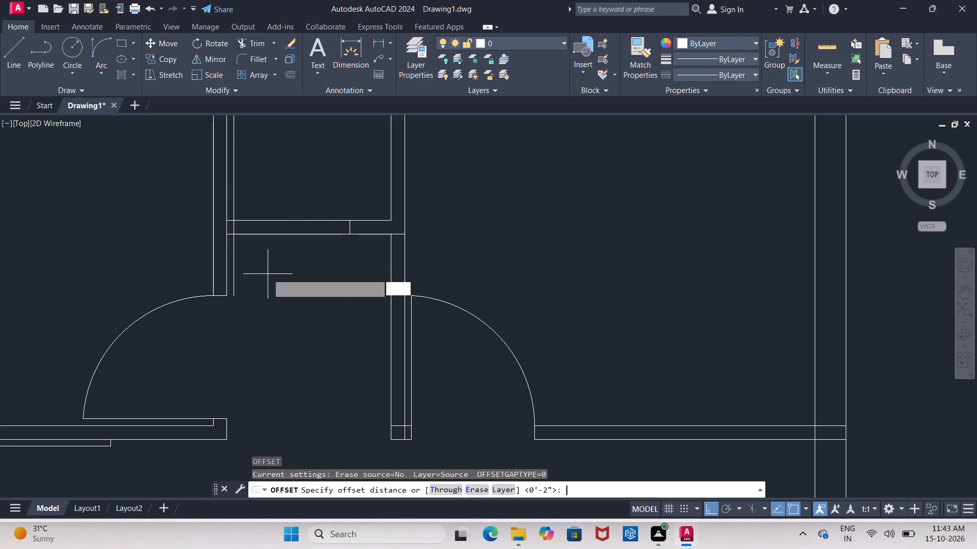
text(3')
key(Return)
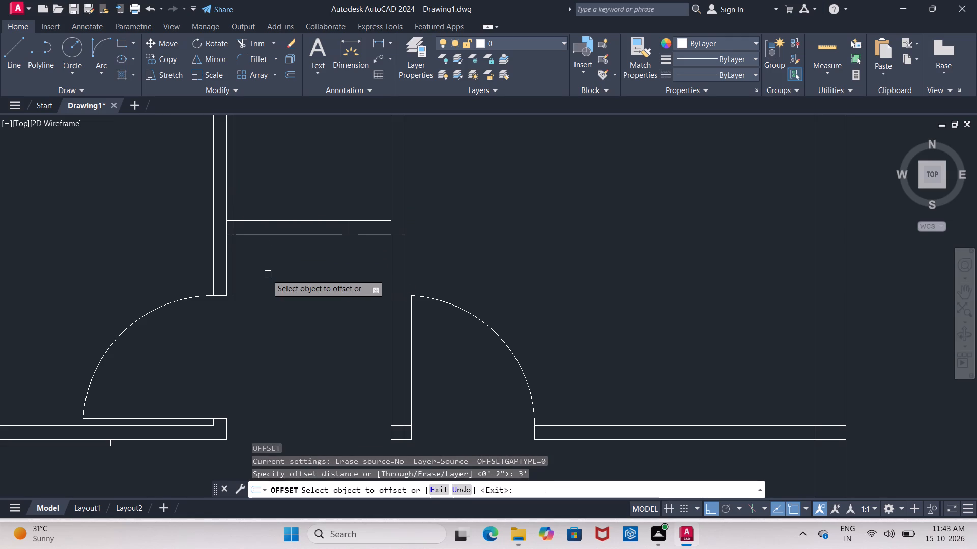
click(265, 234)
middle_drag(276, 193, 278, 204)
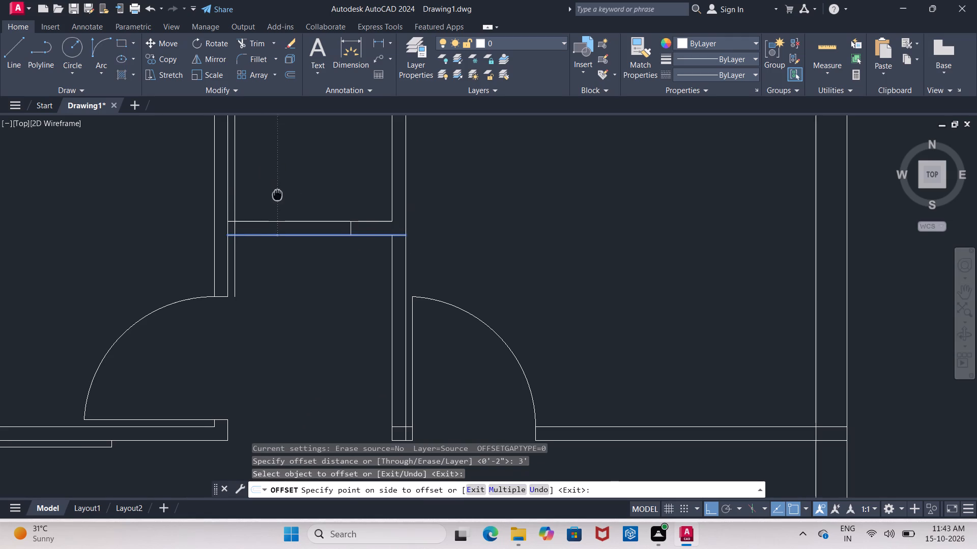
middle_drag(278, 204, 273, 302)
scroll(273, 302, down, 1)
click(270, 259)
middle_drag(281, 287, 277, 249)
key(Escape)
Trim the leaf line above the 3' mark and below the wall, and trim the 3' line across the passage.
text(TR)
key(Escape)
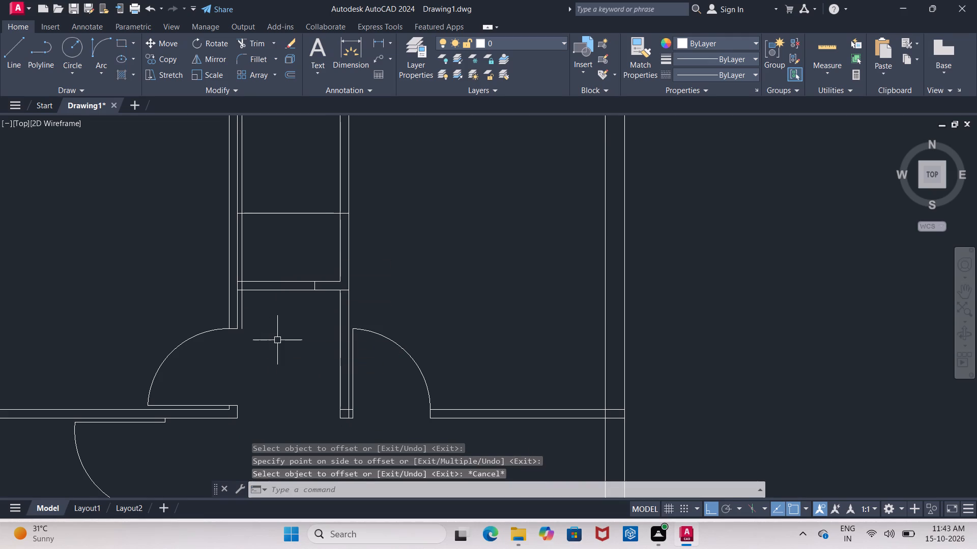
text(TR)
click(305, 364)
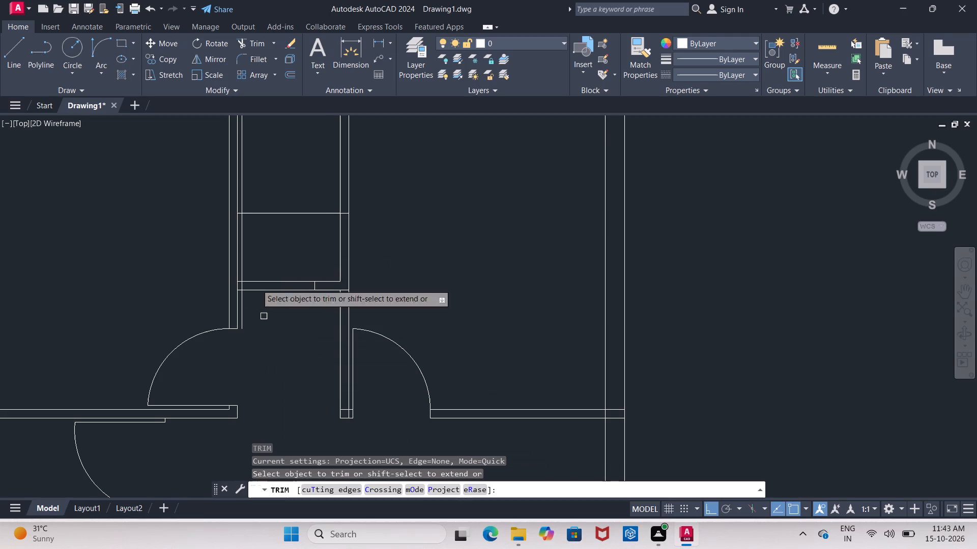
scroll(248, 194, up, 1)
click(237, 211)
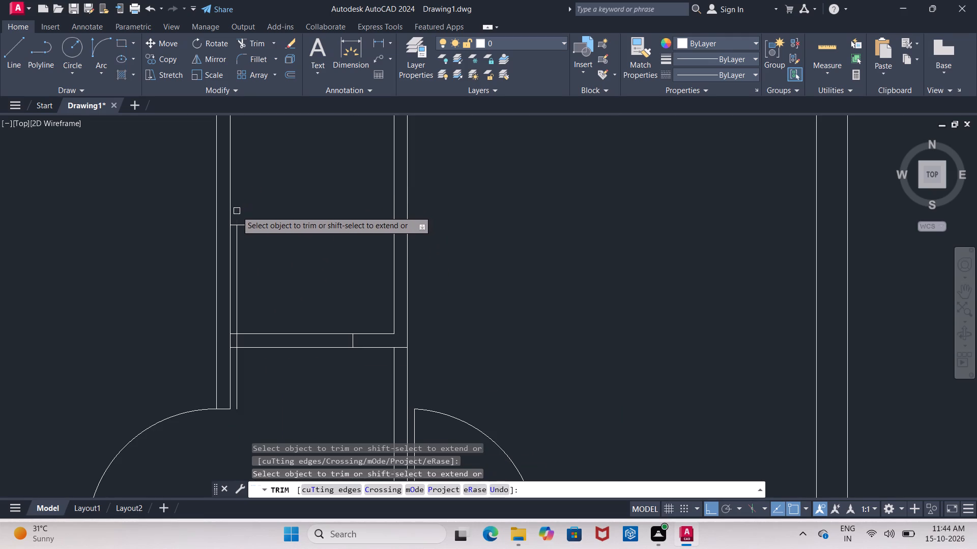
click(239, 384)
scroll(230, 227, up, 2)
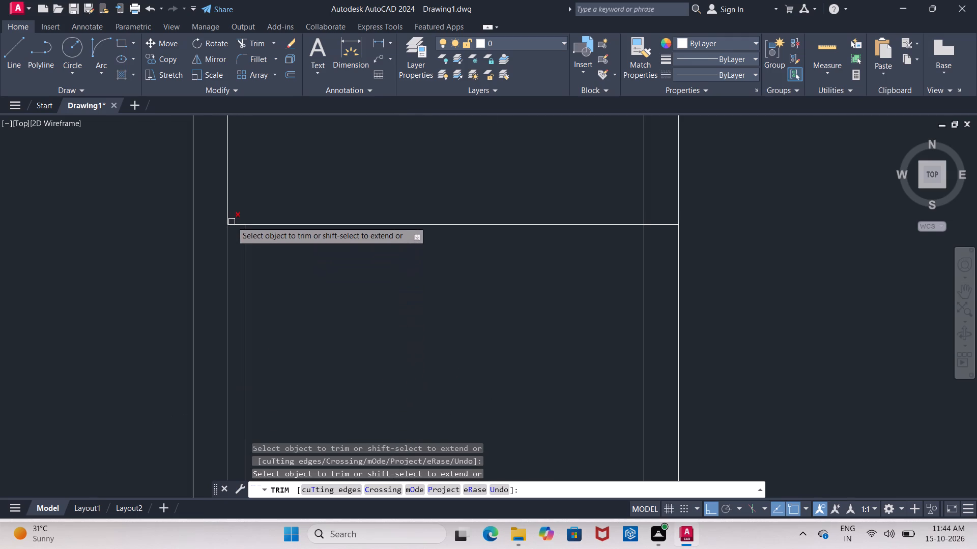
click(236, 222)
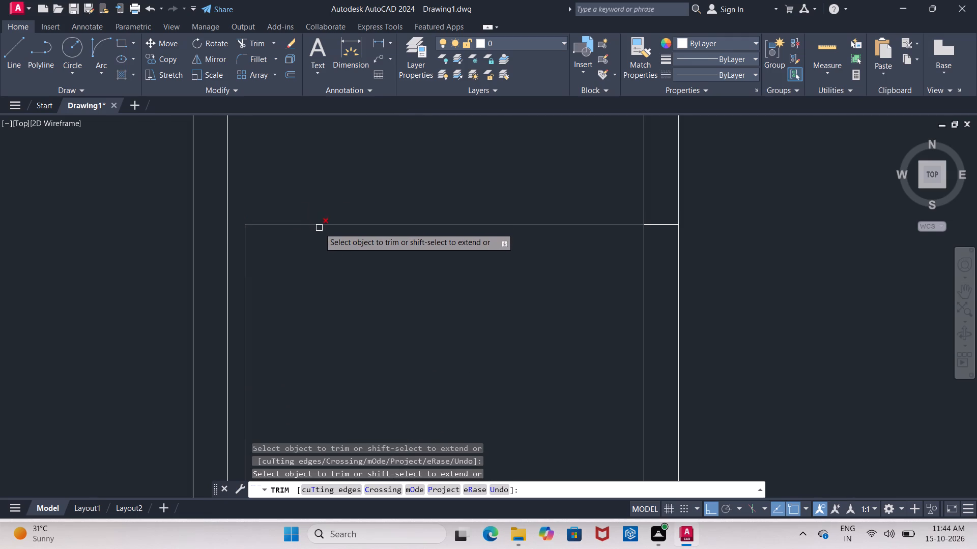
click(319, 228)
Trim the extended lines across the door opening, the 3' line's remnant in the right partition, and the line closing the stub junction.
scroll(323, 231, down, 3)
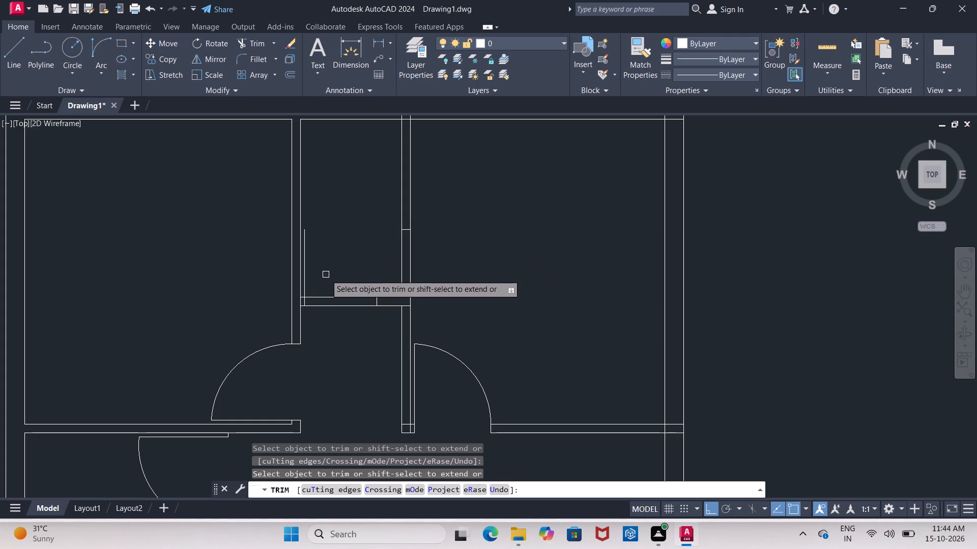
drag(326, 274, 328, 283)
click(334, 325)
scroll(302, 317, up, 2)
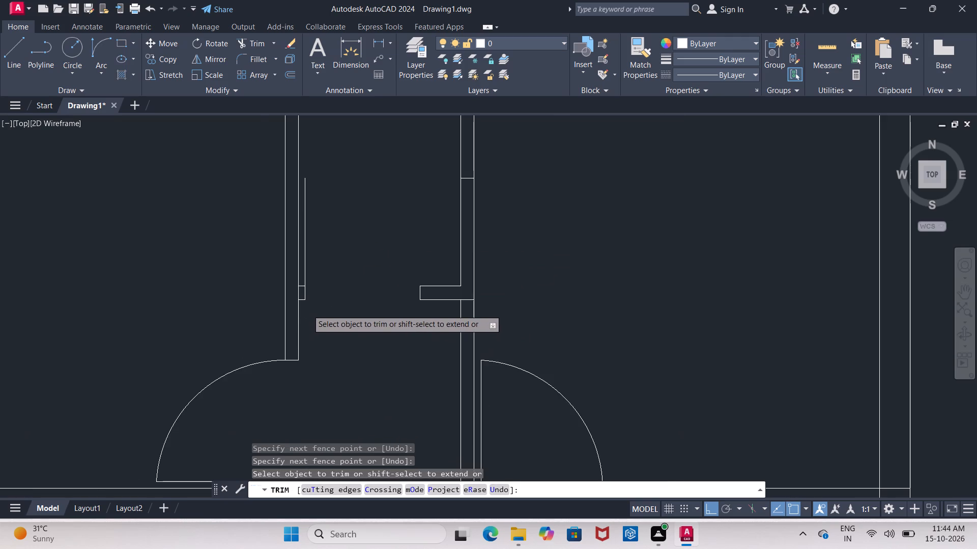
middle_drag(319, 305, 313, 369)
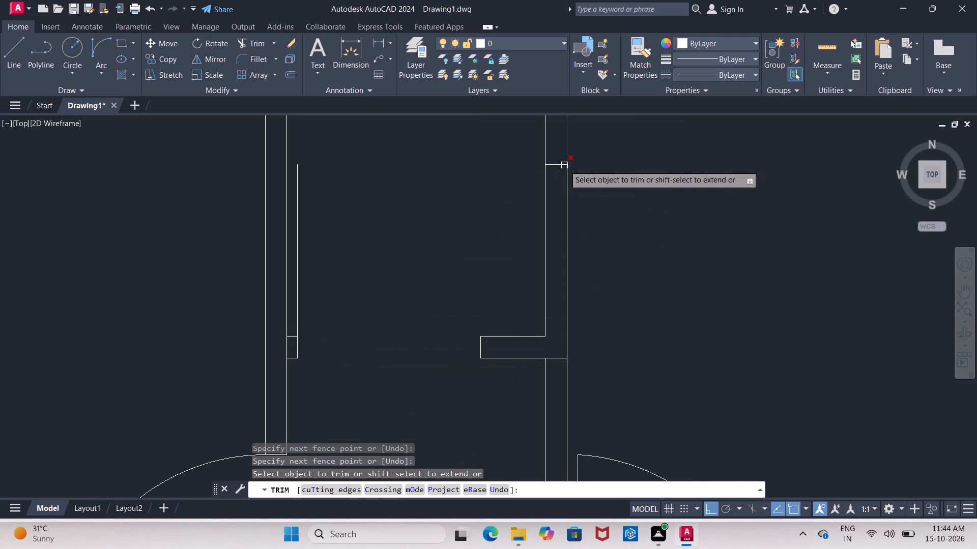
click(556, 166)
middle_drag(475, 232, 445, 265)
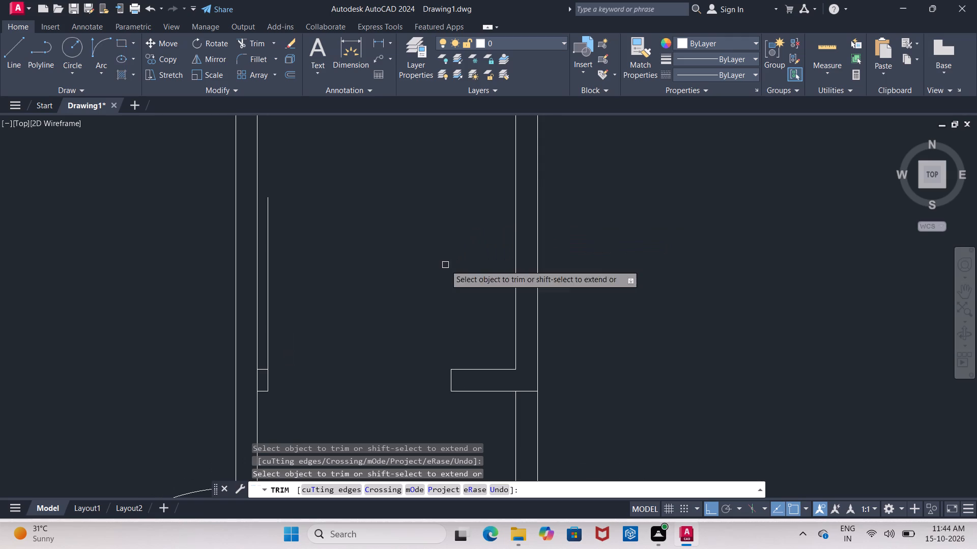
scroll(445, 265, down, 2)
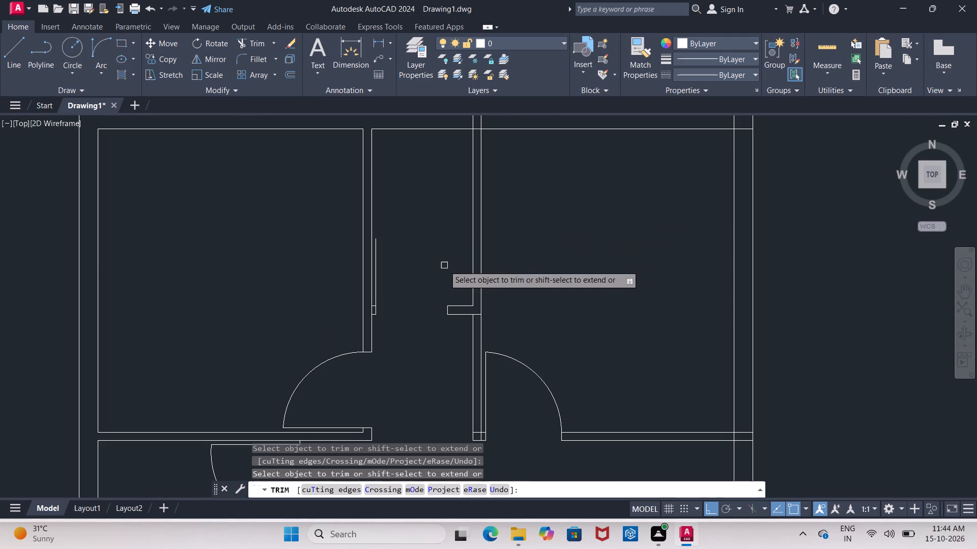
click(477, 314)
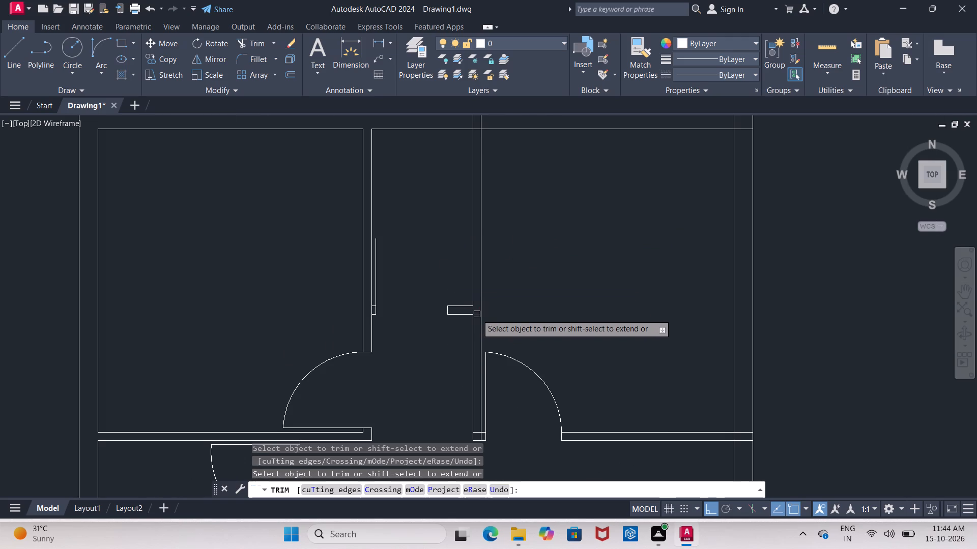
key(Escape)
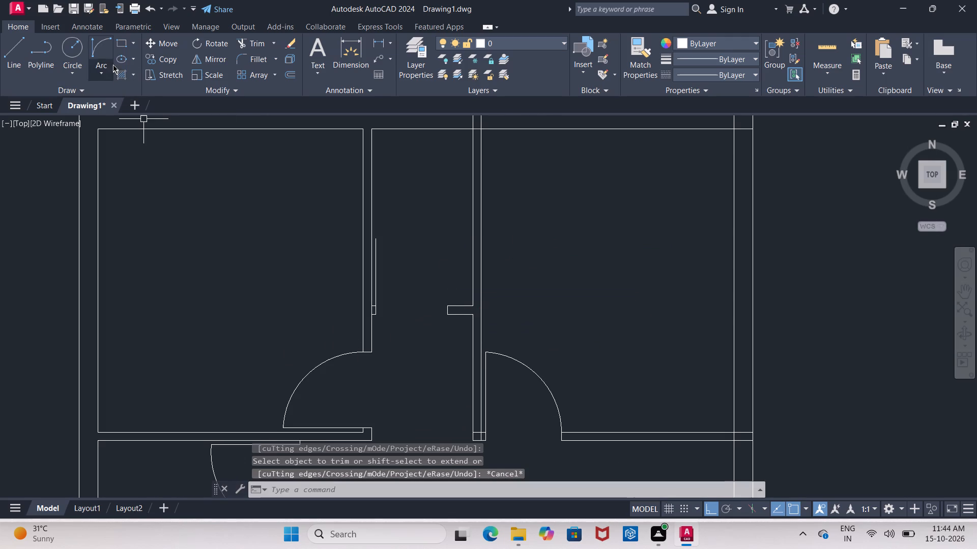
Draw the door-swing arc from the stub wall's corner at the passage opening to the upper end of the door leaf.
click(104, 54)
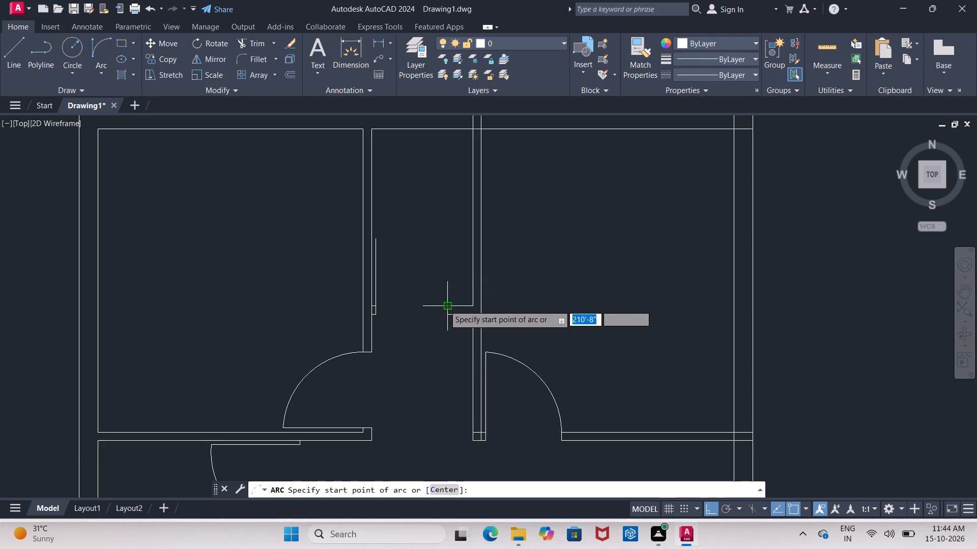
drag(444, 305, 443, 300)
click(377, 239)
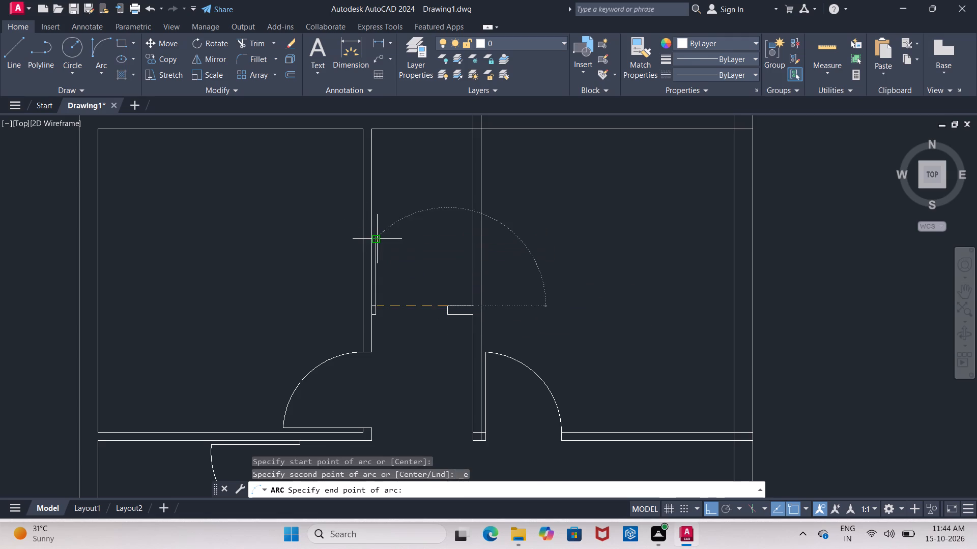
click(401, 222)
Offset the inner line of the upper-right bedroom's top wall 6' downward to mark the window's centre.
scroll(417, 222, down, 3)
middle_drag(478, 235, 484, 203)
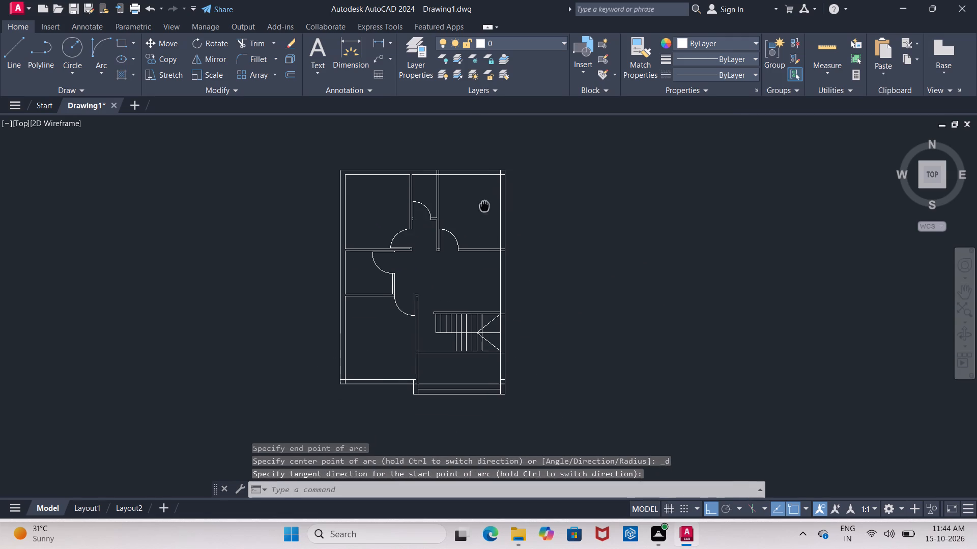
middle_drag(484, 203, 484, 202)
scroll(441, 282, up, 1)
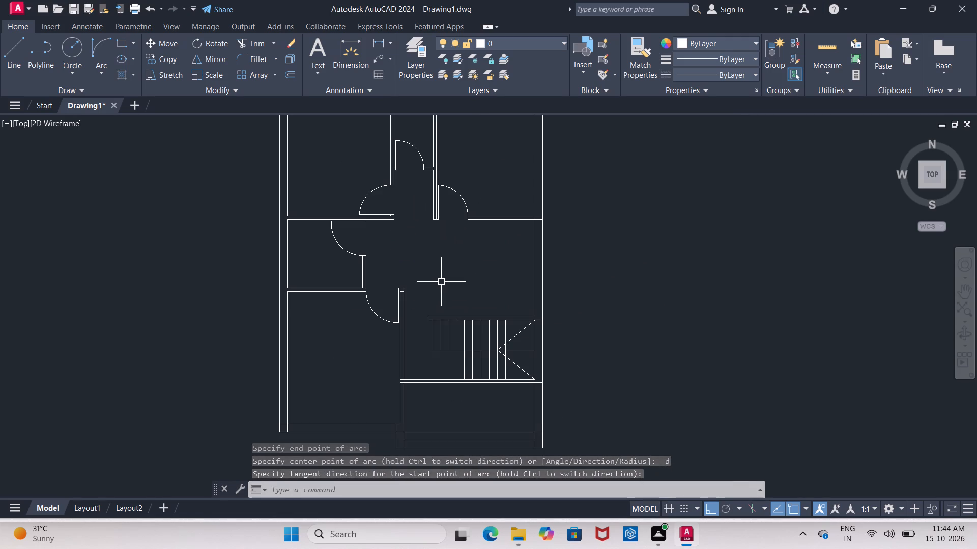
scroll(439, 289, up, 1)
middle_drag(439, 289, 412, 382)
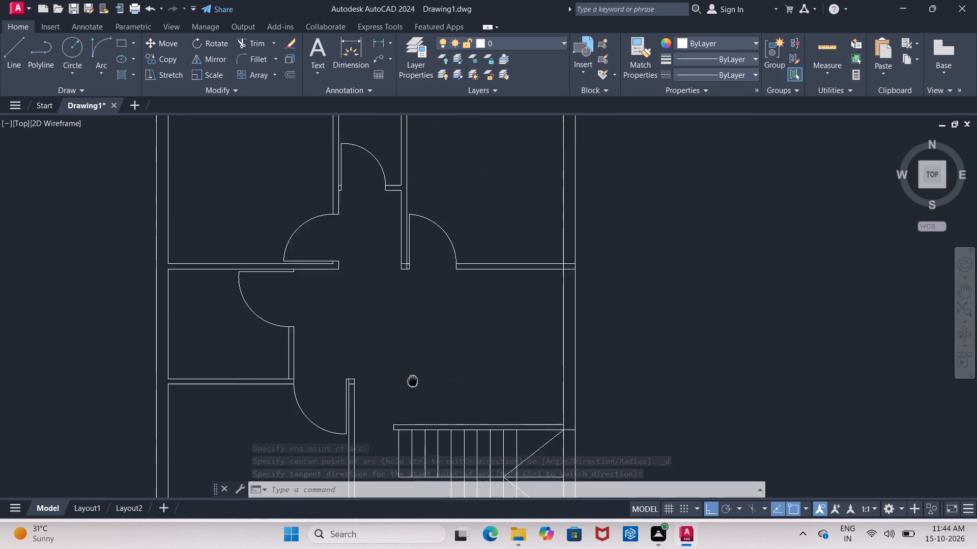
middle_drag(412, 382, 341, 489)
middle_drag(453, 318, 401, 310)
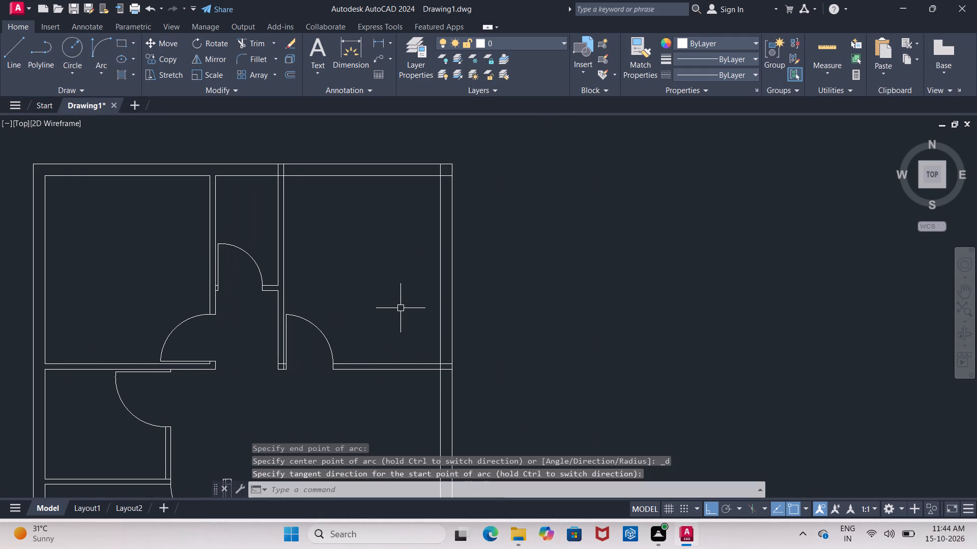
key(Escape)
key(Escape)
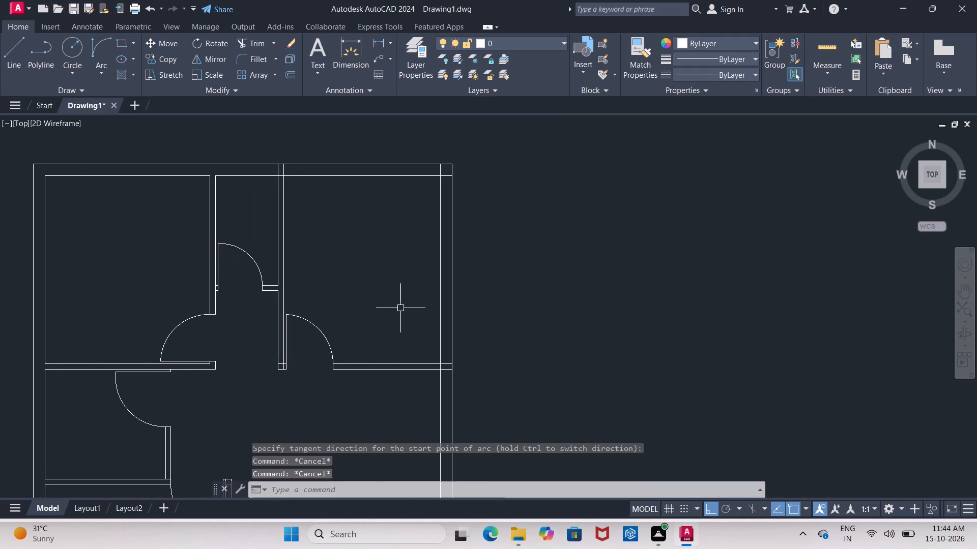
key(Escape)
key(o)
key(Return)
text(6')
key(Return)
click(350, 177)
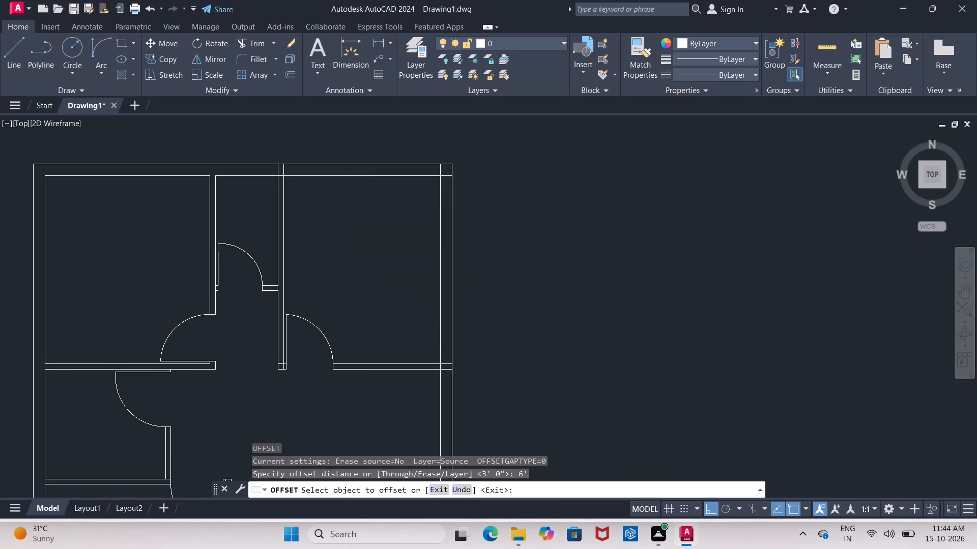
click(352, 300)
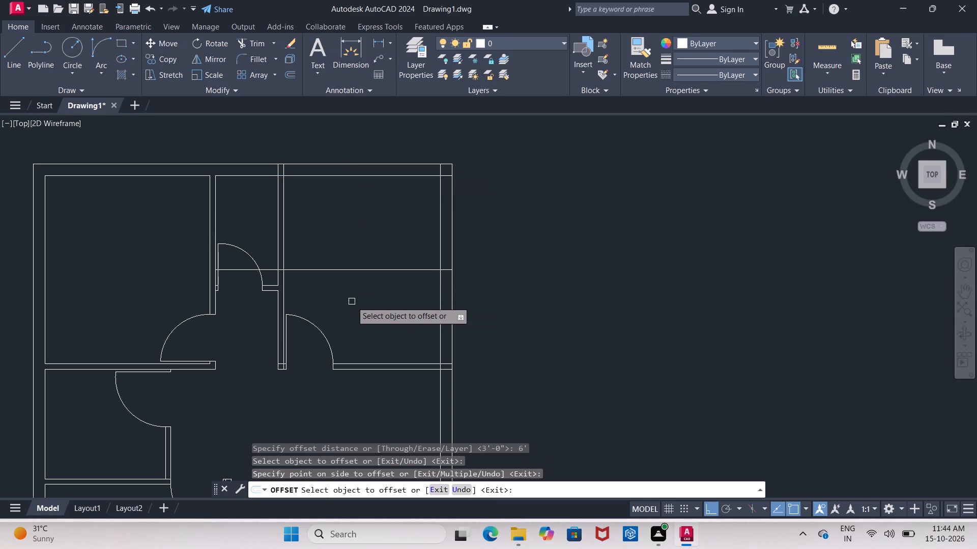
key(Return)
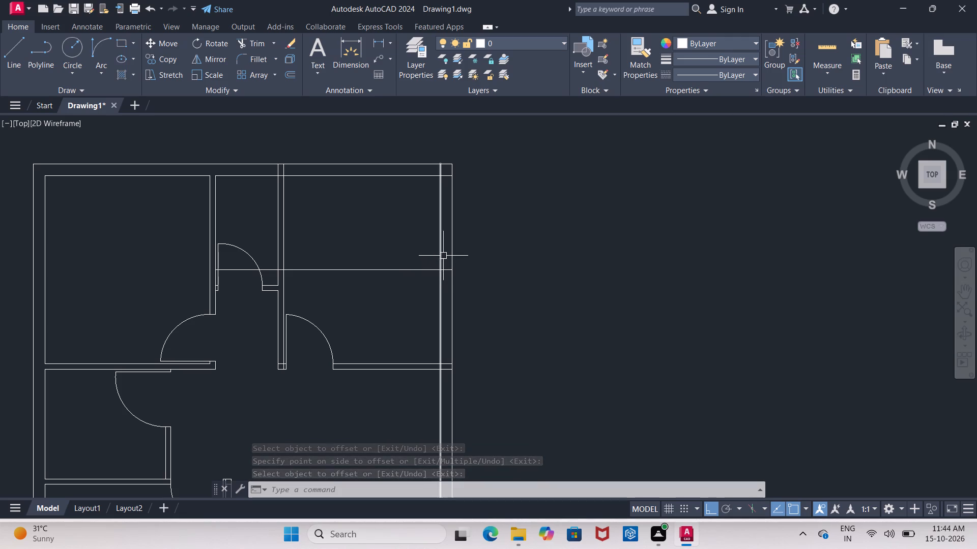
Offset the window's centre line 1'8" both upward and downward to mark the window's edges.
key(Return)
key(1)
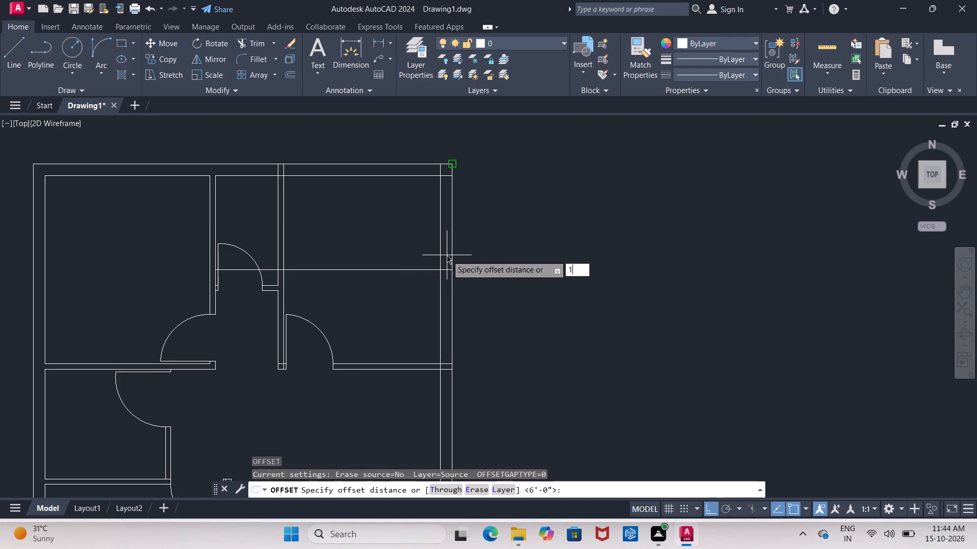
text('8)
key(shift+quotedbl)
key(Return)
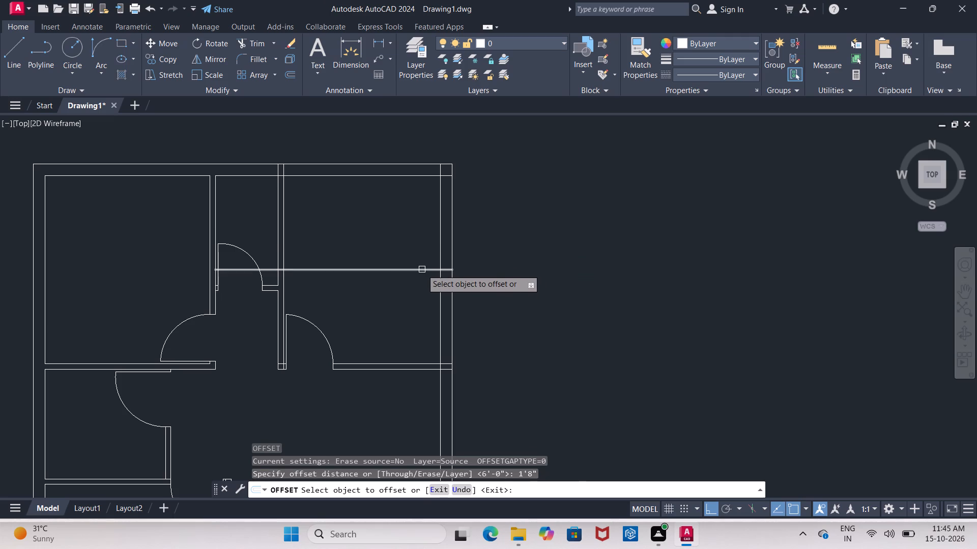
click(422, 269)
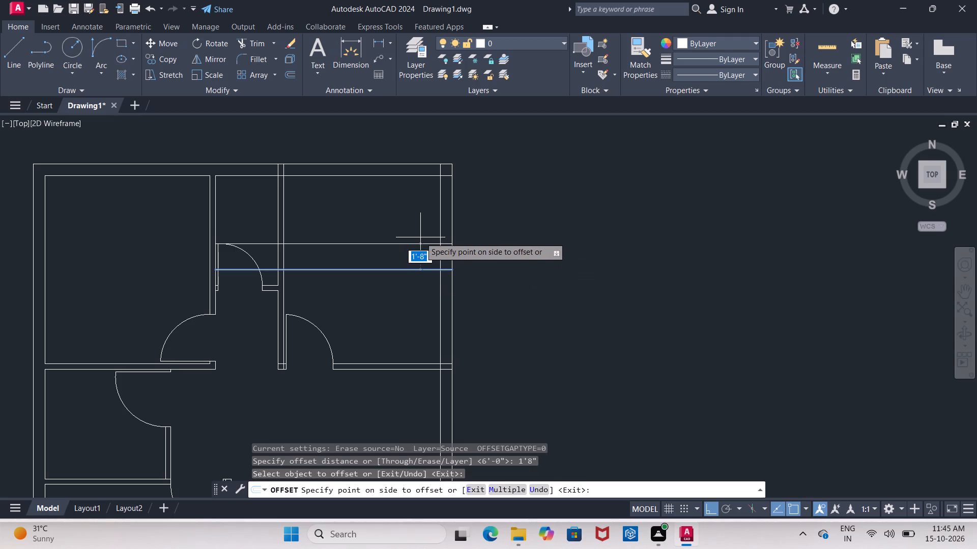
click(420, 237)
click(434, 271)
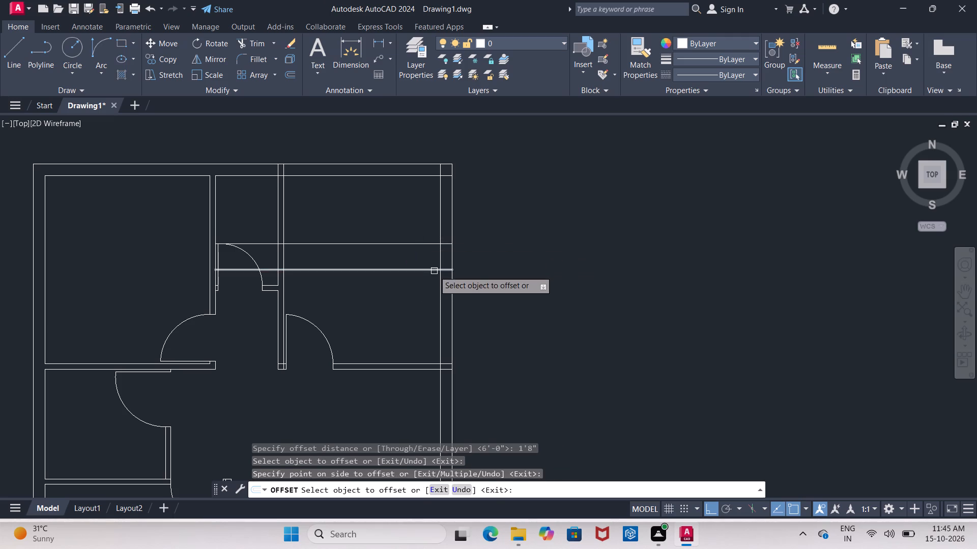
click(423, 324)
key(Escape)
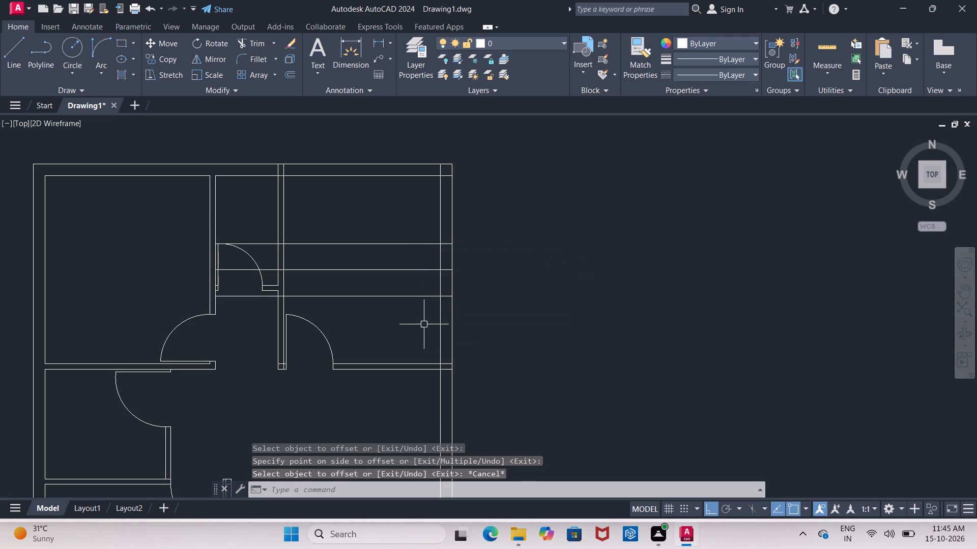
Trim the three window marking lines across the upper-right bedroom, between its partition and the outer wall.
text(TR)
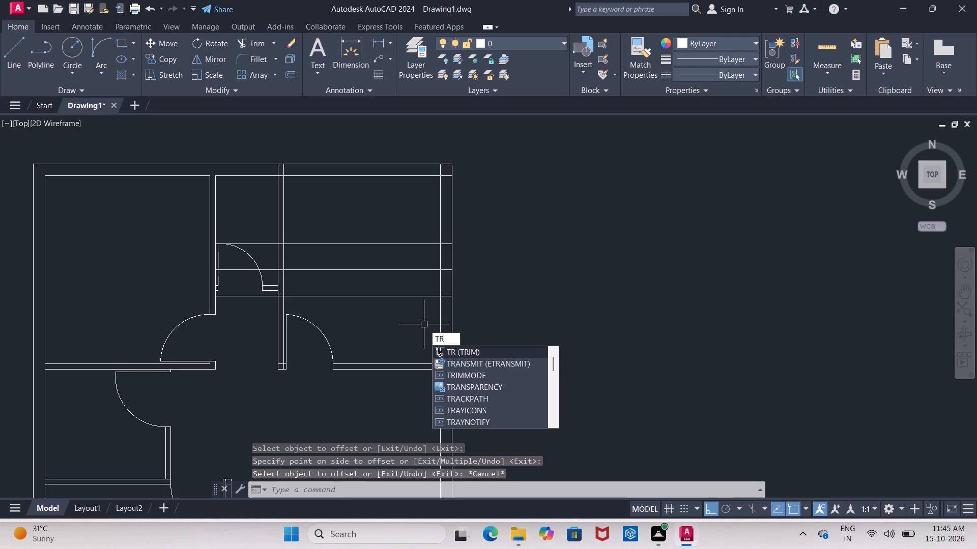
click(440, 350)
drag(408, 231, 409, 314)
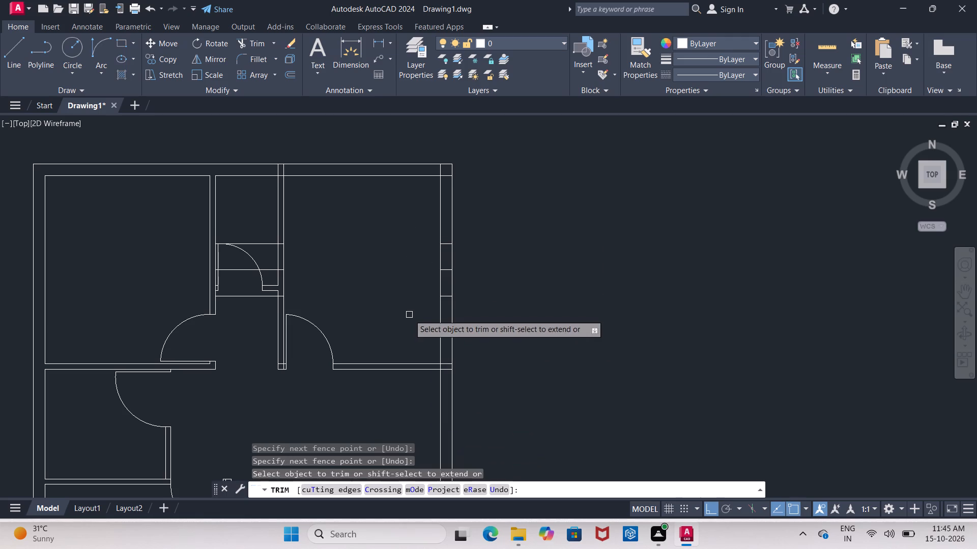
key(Escape)
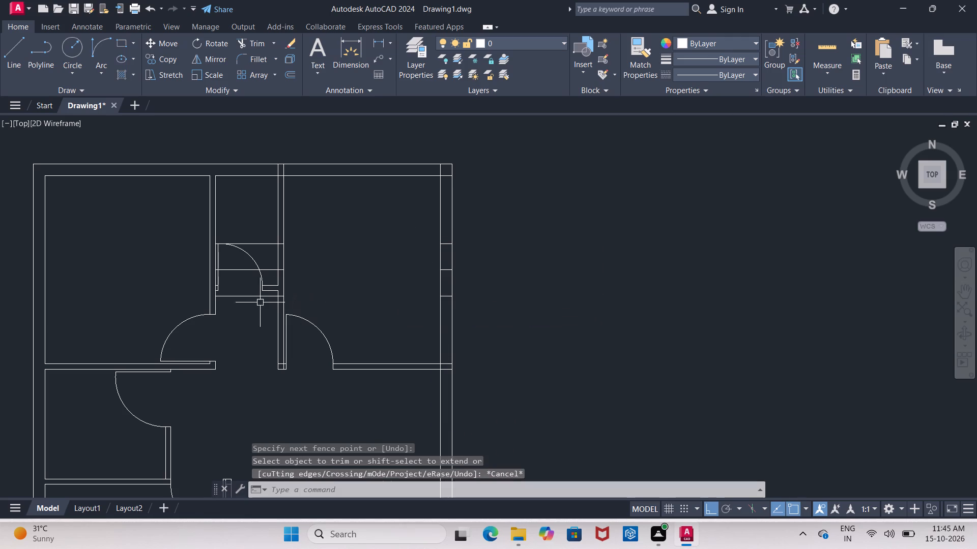
Erase the three line remnants across the passage and the window's centre line in the right outer wall.
click(258, 295)
click(244, 270)
click(257, 241)
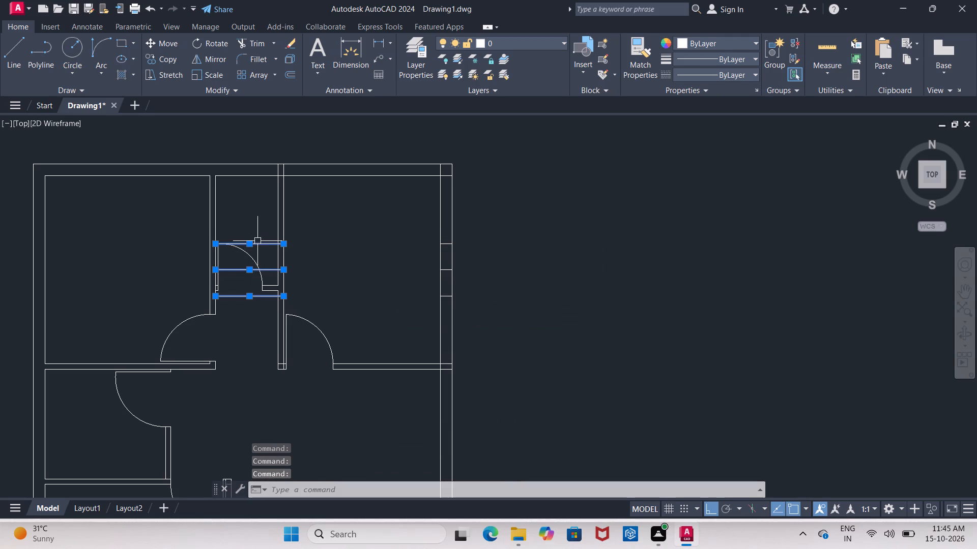
key(Delete)
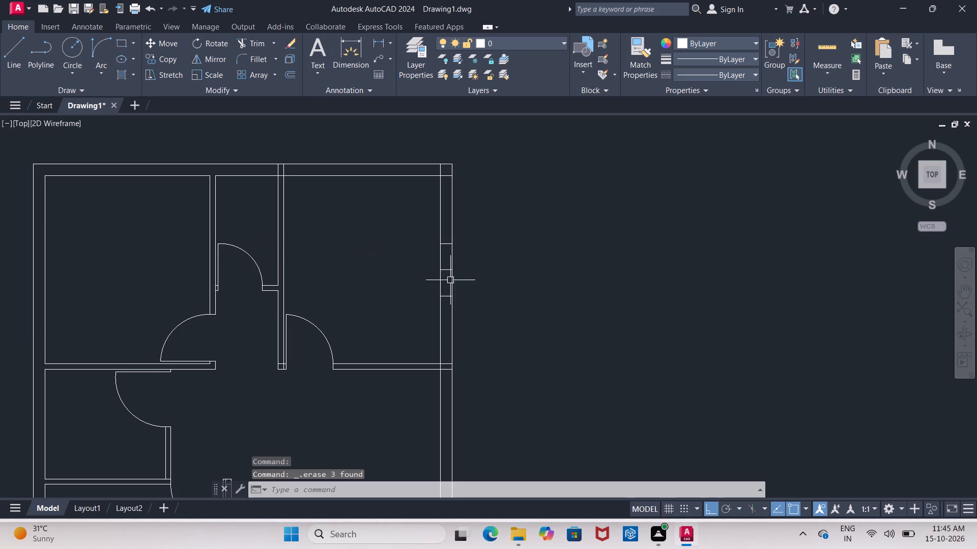
scroll(451, 280, up, 2)
click(445, 254)
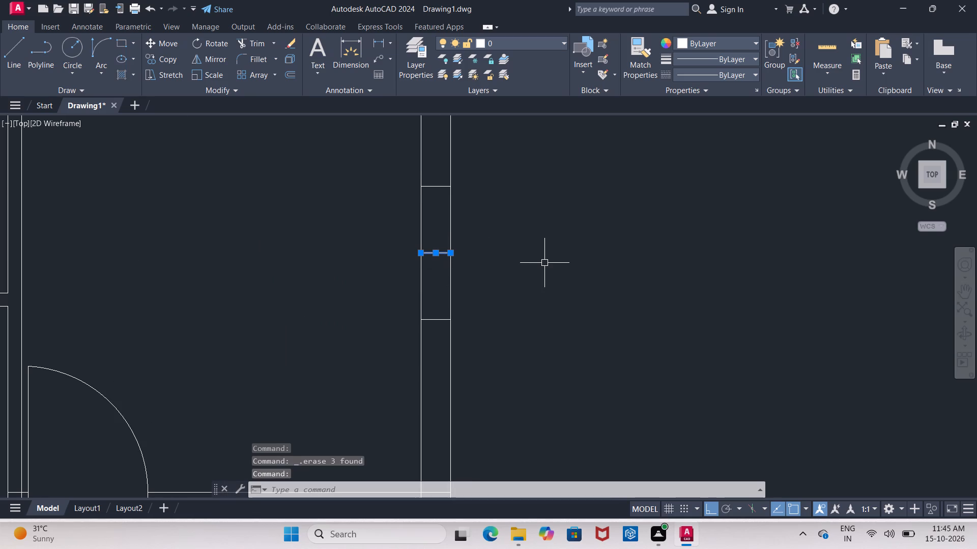
key(Delete)
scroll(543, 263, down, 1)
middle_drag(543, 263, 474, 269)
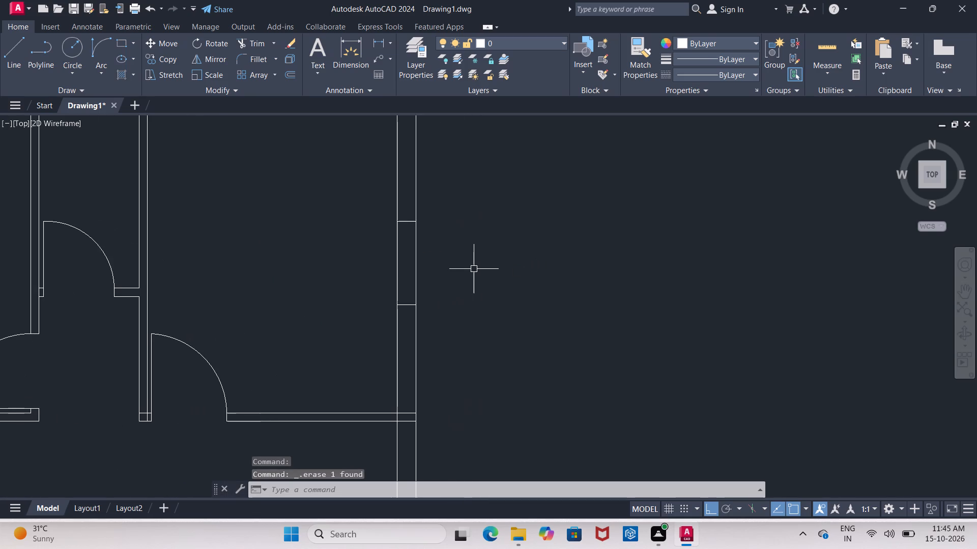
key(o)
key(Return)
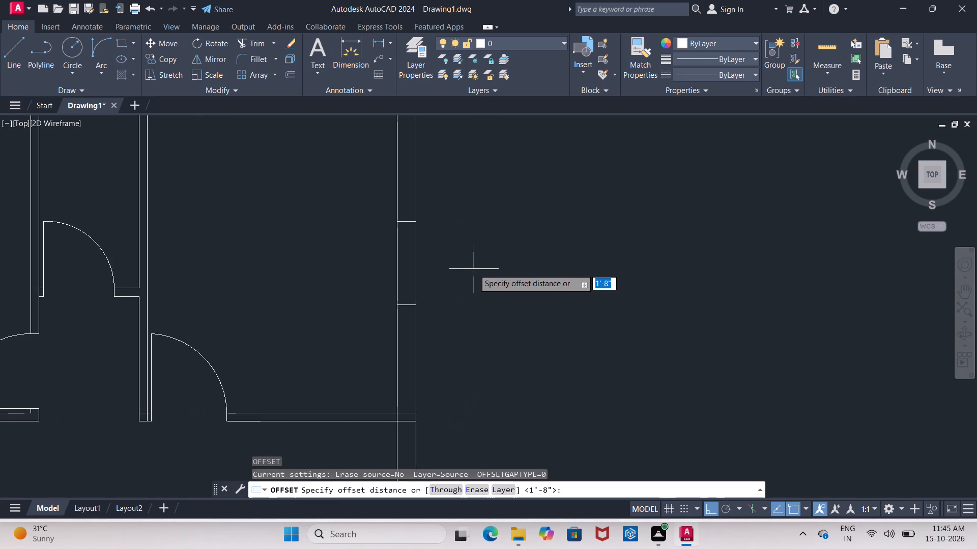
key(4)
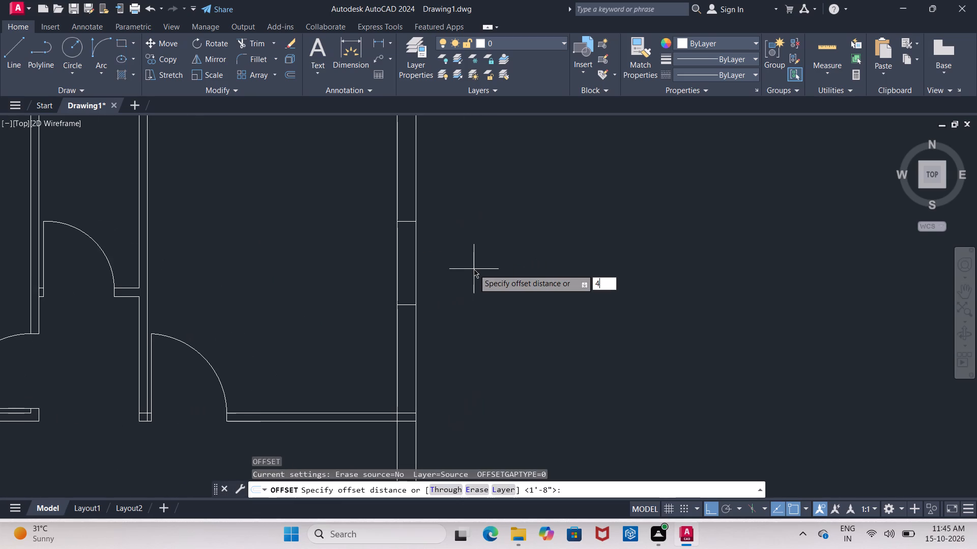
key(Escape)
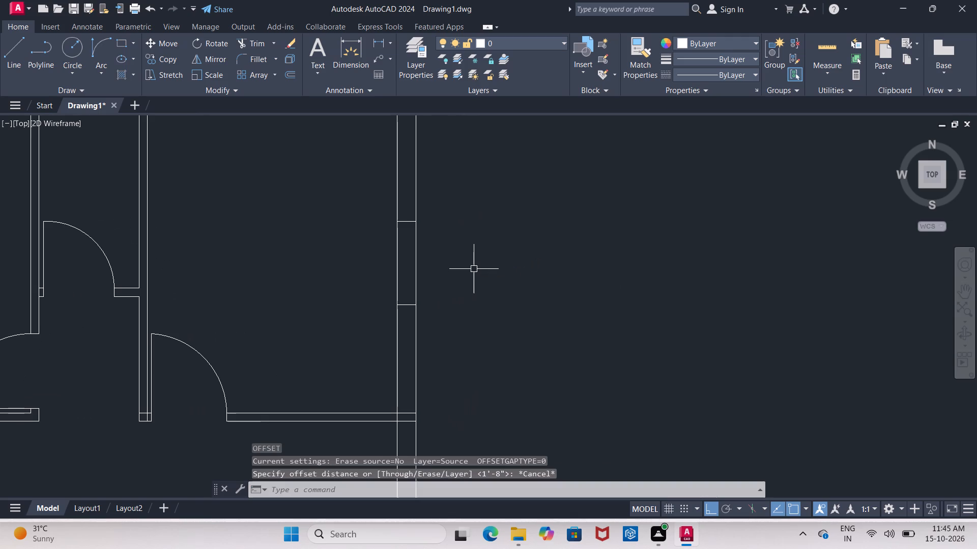
Offset both faces of the right outer wall 2.25" inward, and offset the inner face's copy another 2.25" toward the wall's centre.
key(o)
key(Return)
text(2.25")
key(Return)
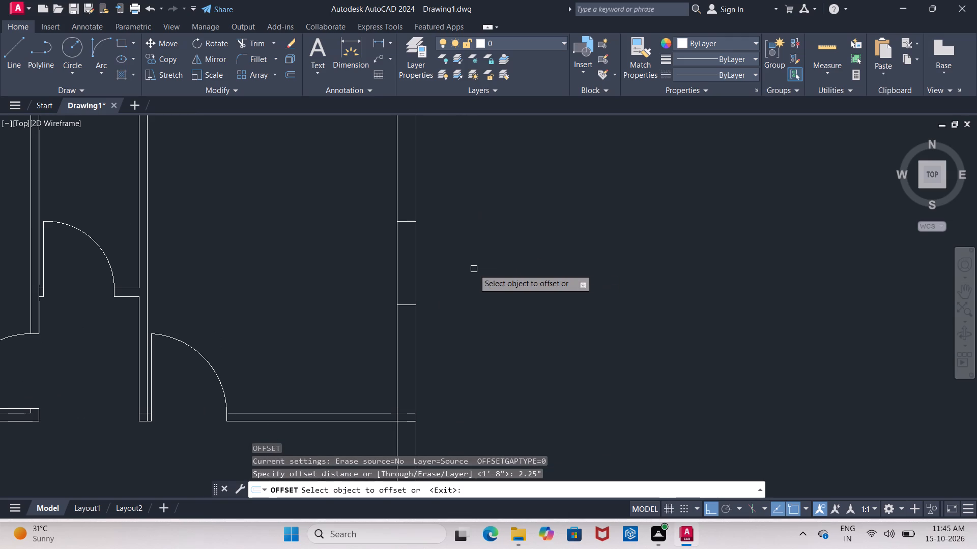
click(396, 292)
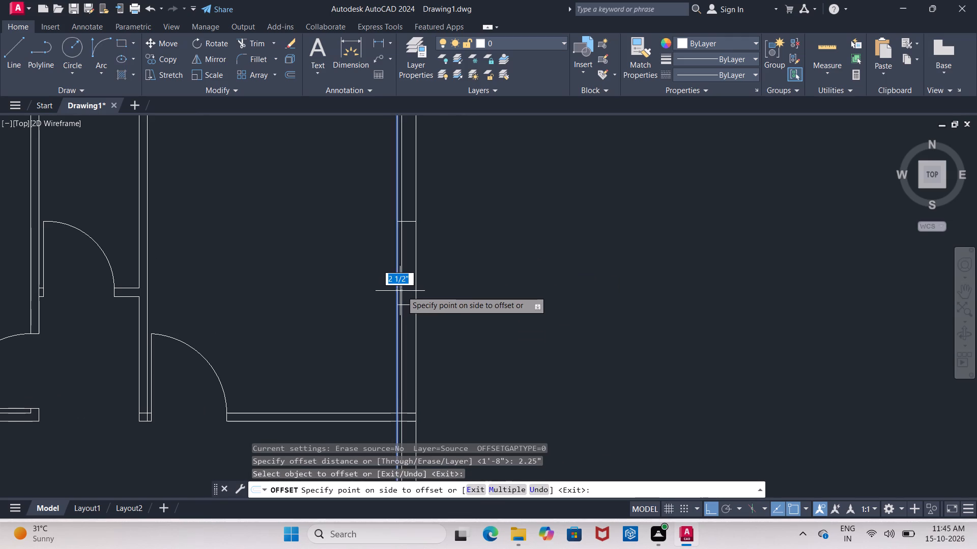
click(401, 291)
scroll(412, 293, up, 1)
click(418, 292)
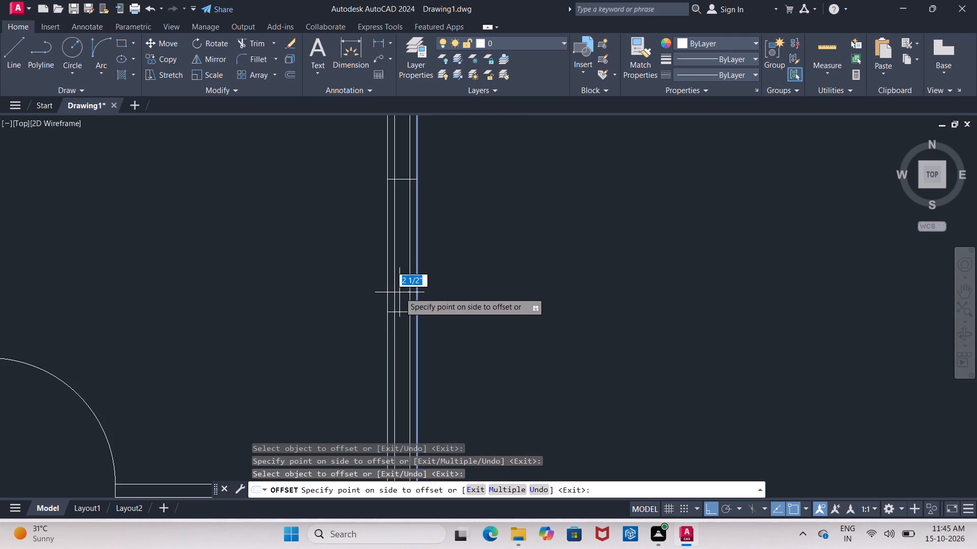
click(399, 292)
click(393, 290)
click(414, 291)
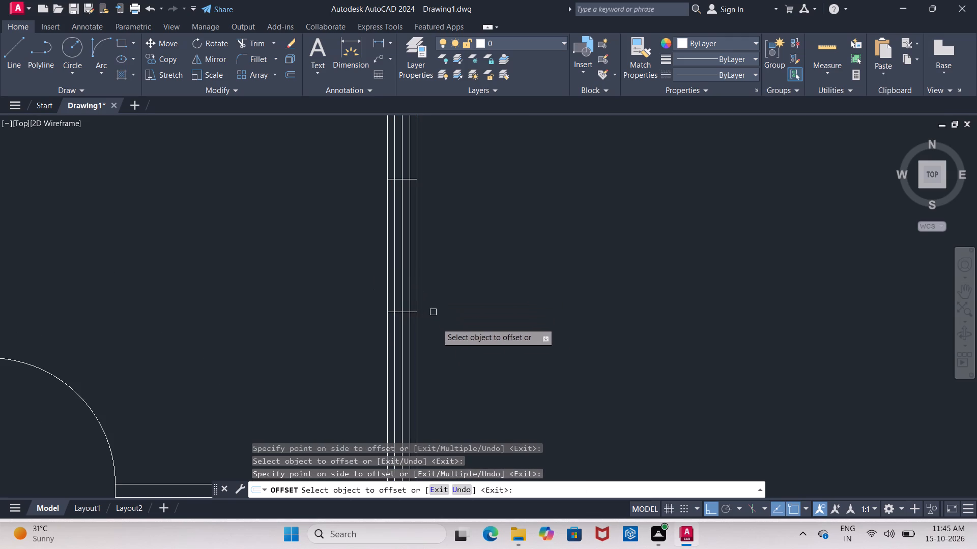
scroll(506, 370, down, 2)
middle_drag(511, 371, 510, 371)
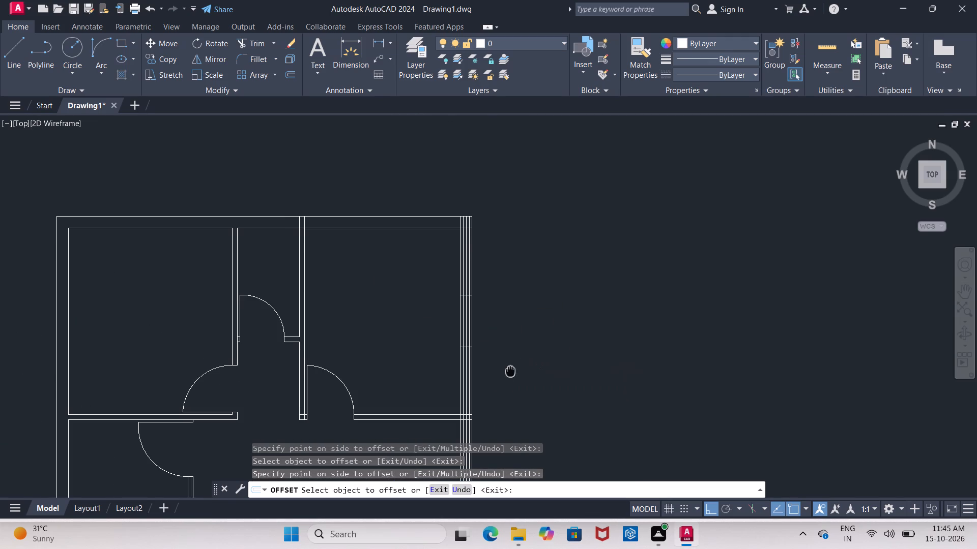
middle_drag(510, 371, 527, 236)
middle_drag(546, 274, 540, 185)
scroll(540, 185, down, 1)
scroll(527, 250, up, 1)
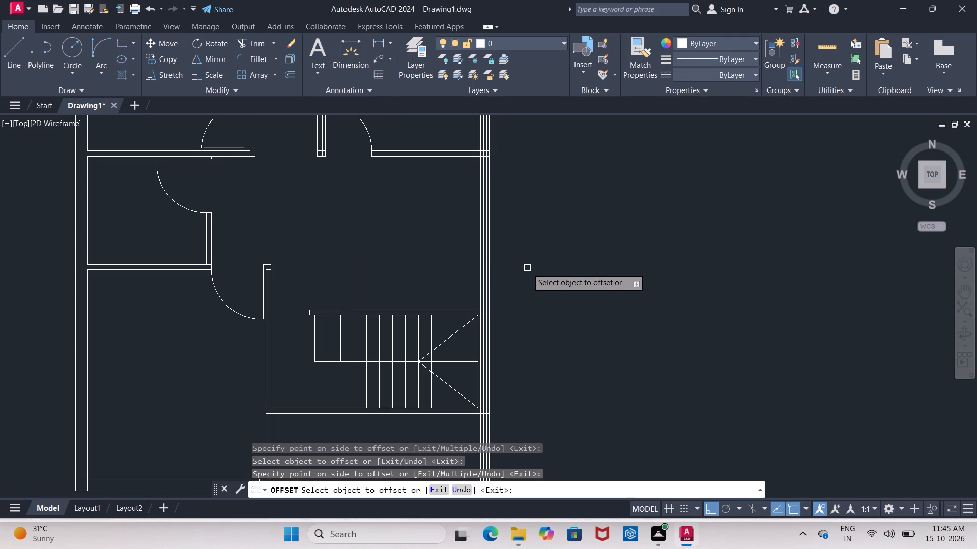
key(Escape)
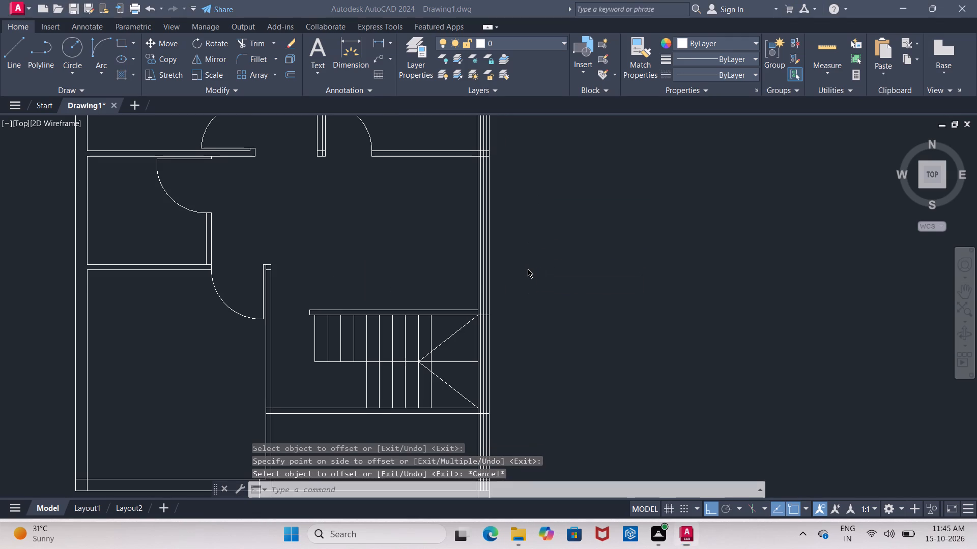
Switch to Calculator and divide 9.11 by 2.
text(9.11)
text(/2)
key(Return)
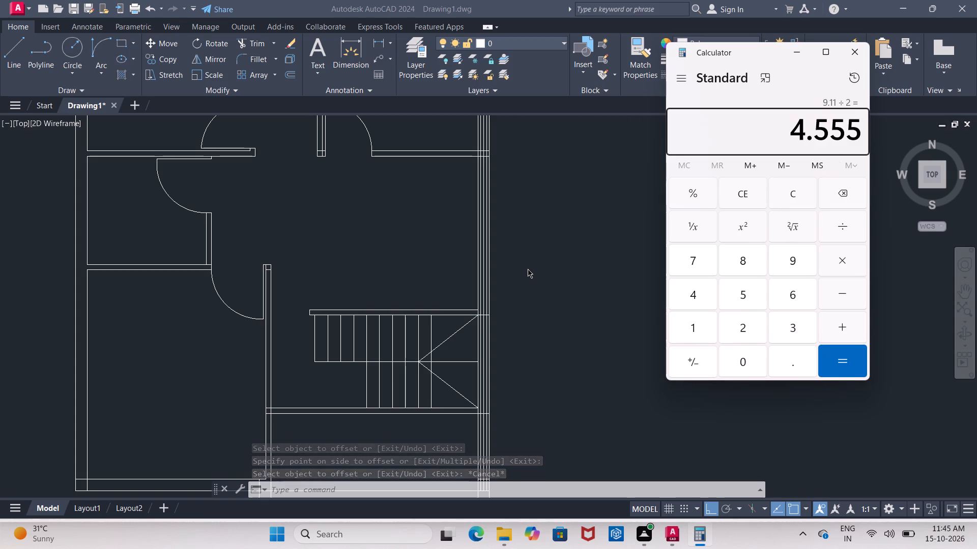
Close the Calculator and return to the AutoCAD drawing.
click(861, 56)
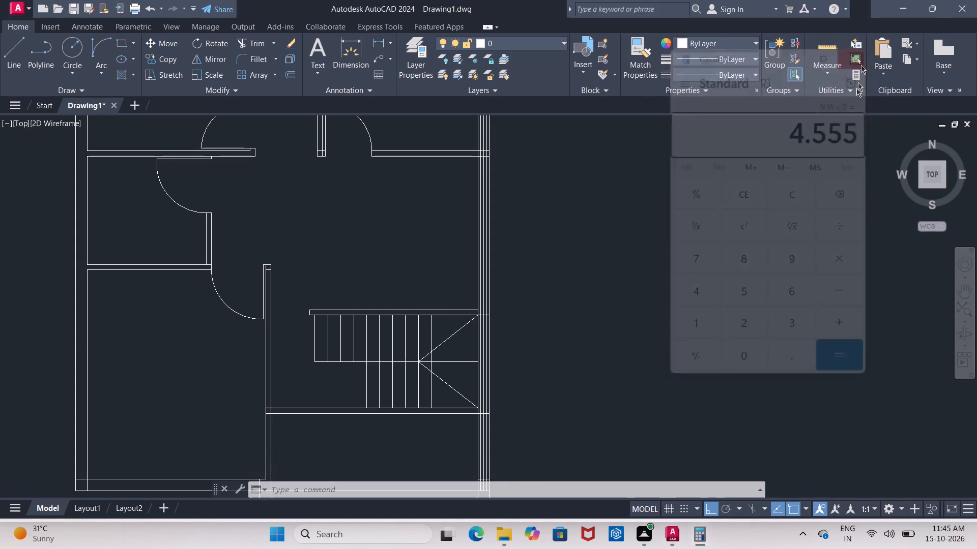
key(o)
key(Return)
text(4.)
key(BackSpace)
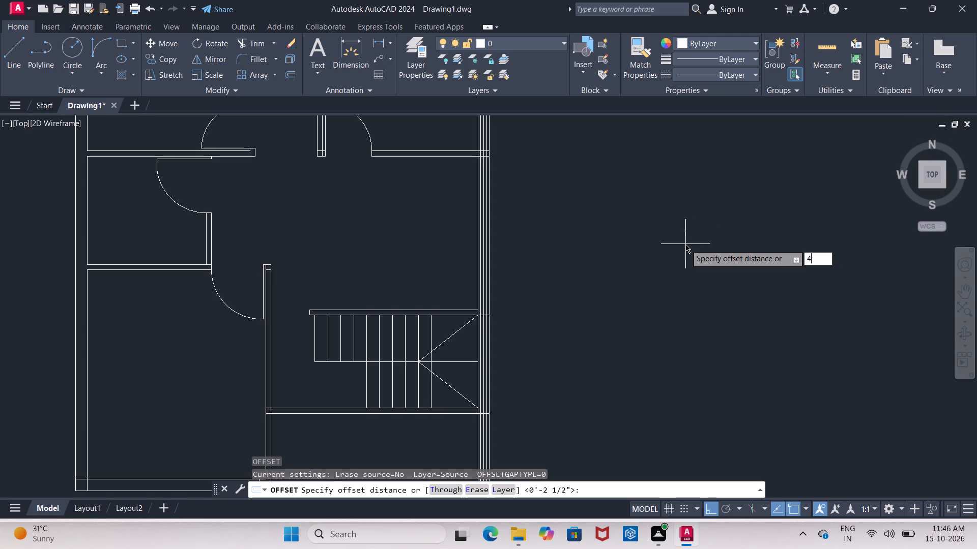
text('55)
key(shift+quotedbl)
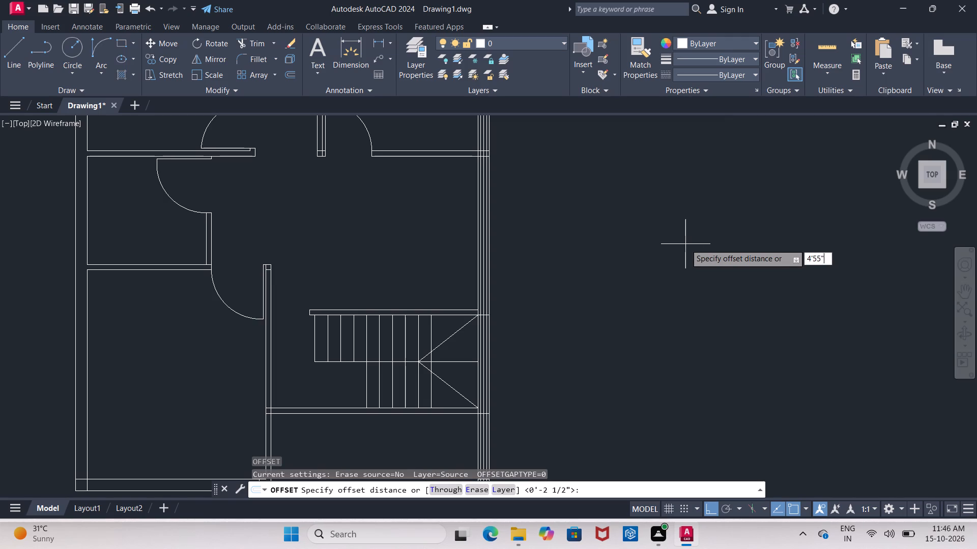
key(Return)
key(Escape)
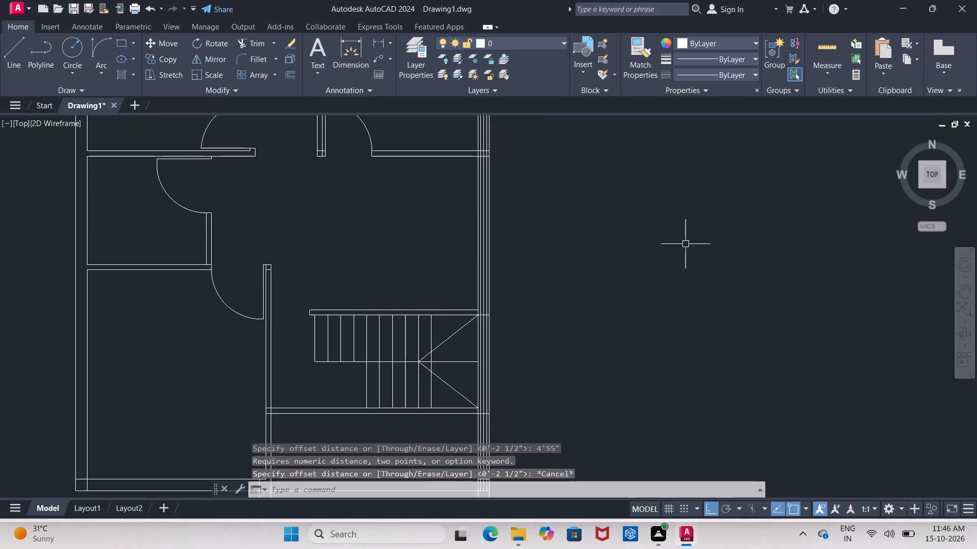
Offset the lower line of the upper-right bedroom's bottom partition 4'5.5" down into the hall.
key(o)
key(Return)
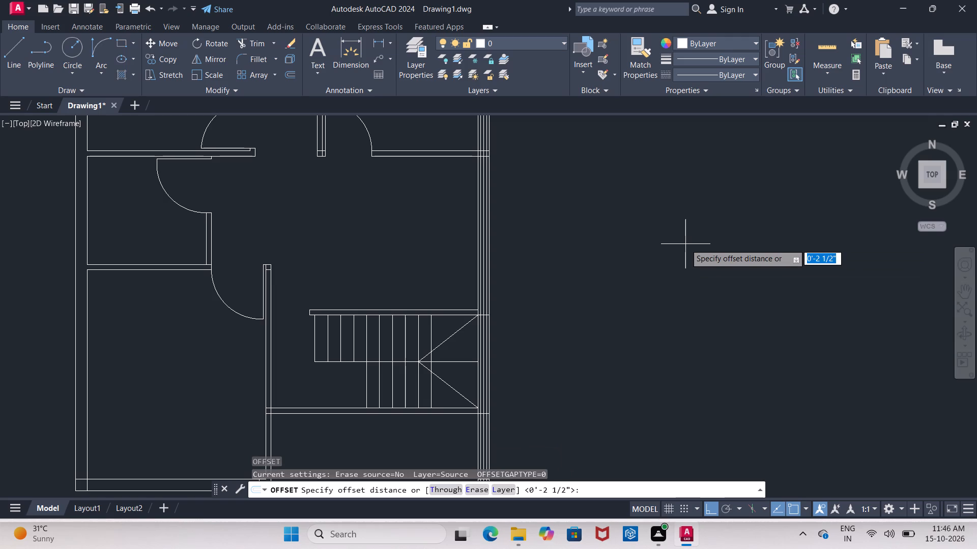
text(4')
text(5.5)
key(shift+quotedbl)
key(Return)
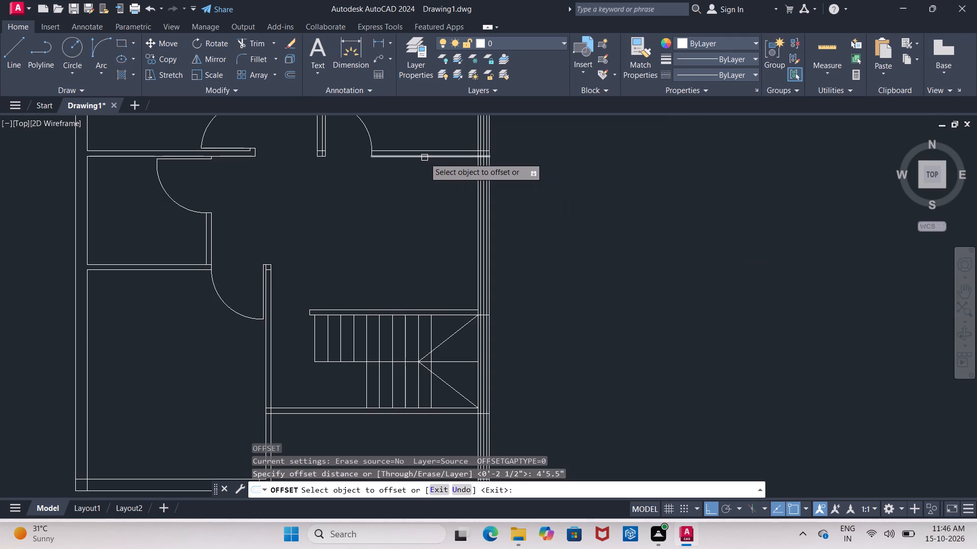
click(424, 158)
click(426, 247)
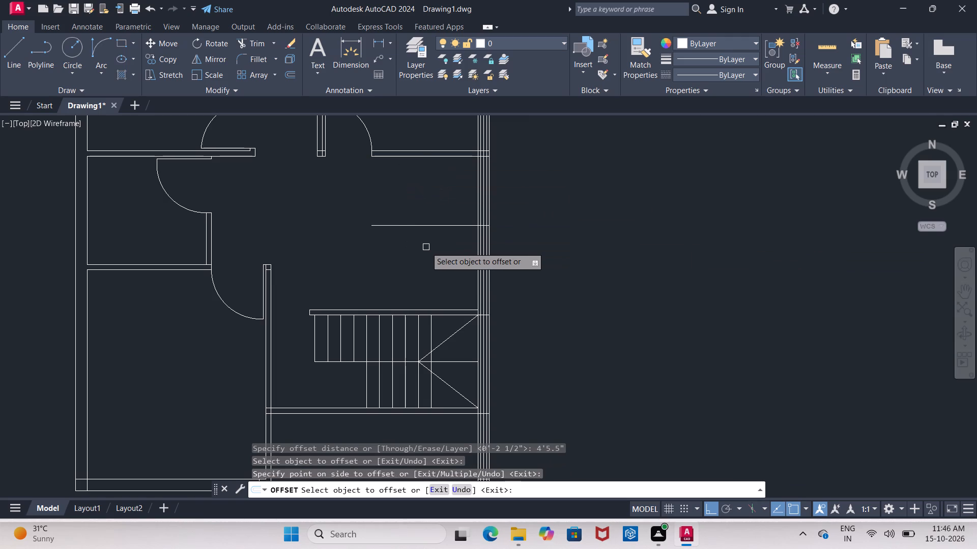
Offset the new horizontal line in the hall 2' to both sides to mark the window's width.
key(Return)
key(Return)
text(2')
key(Return)
click(432, 226)
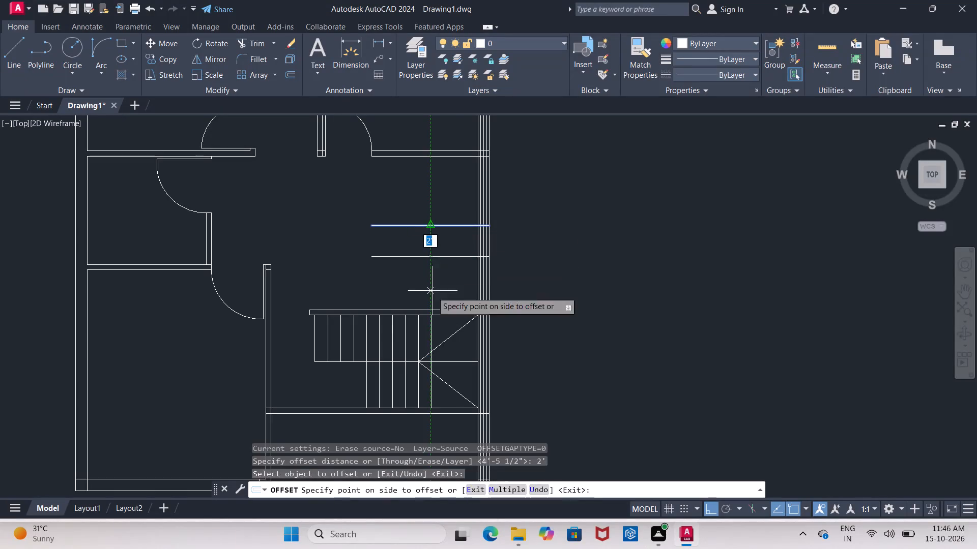
click(432, 294)
click(431, 224)
click(437, 188)
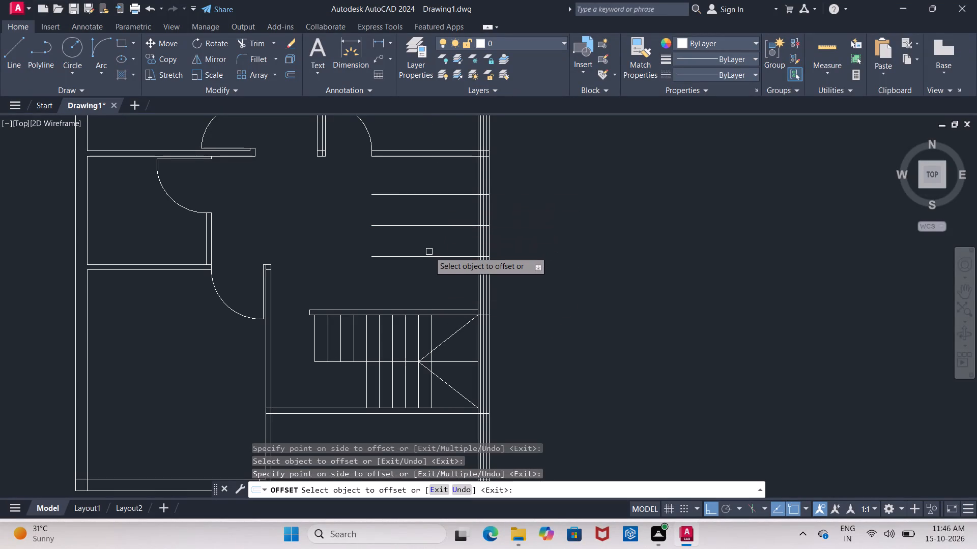
key(Escape)
Trim the hall's three window marking lines back to the right outer wall and erase the middle one inside the wall.
text(TR)
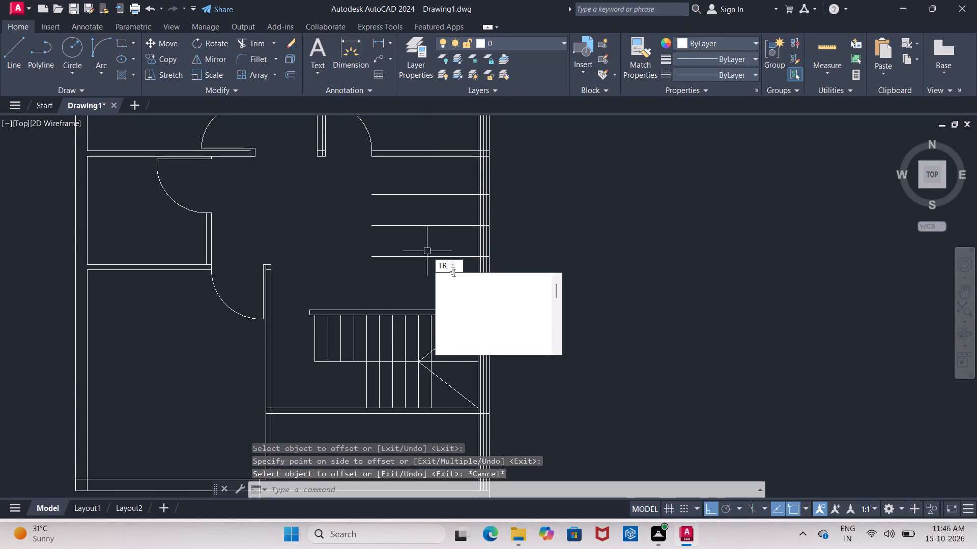
click(462, 276)
drag(452, 182, 452, 230)
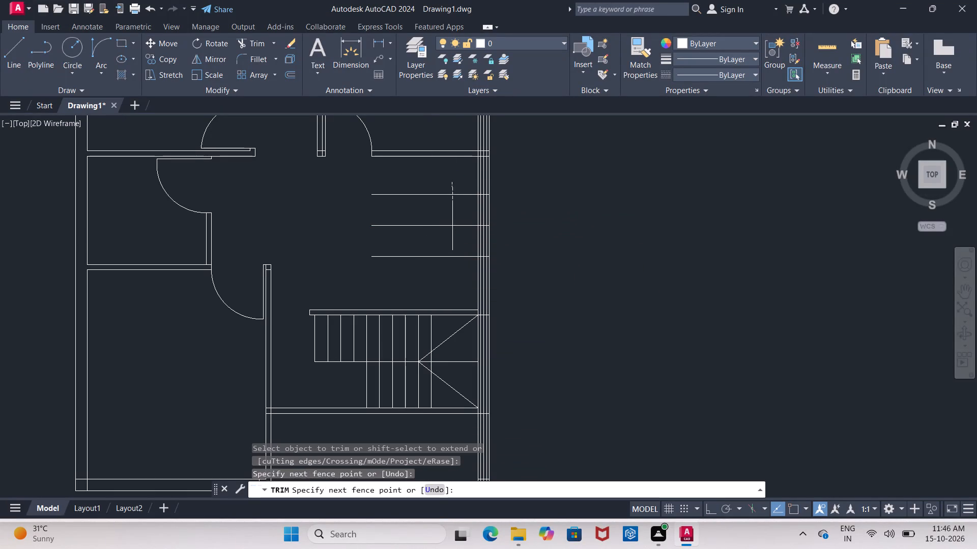
drag(452, 230, 452, 272)
scroll(470, 251, up, 3)
middle_drag(469, 248, 354, 378)
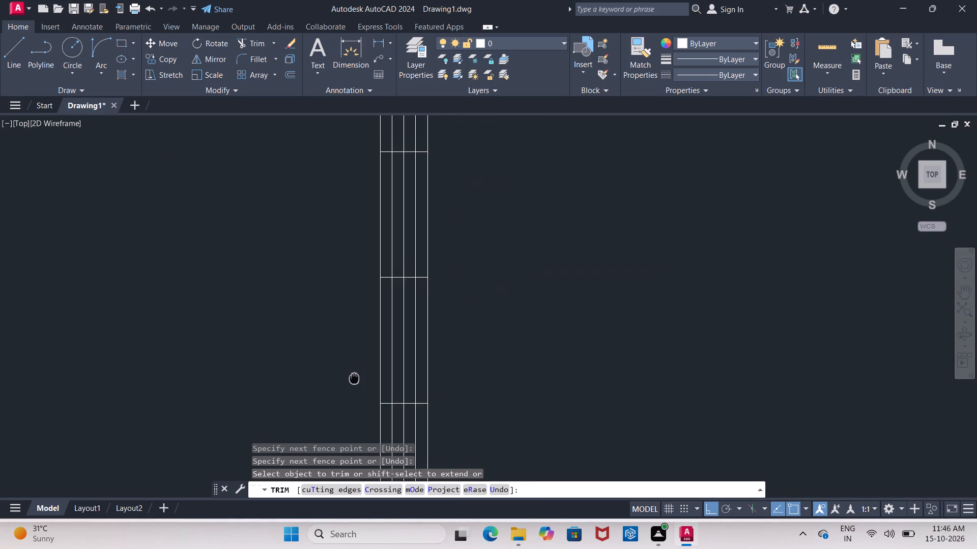
middle_drag(354, 378, 354, 378)
key(Escape)
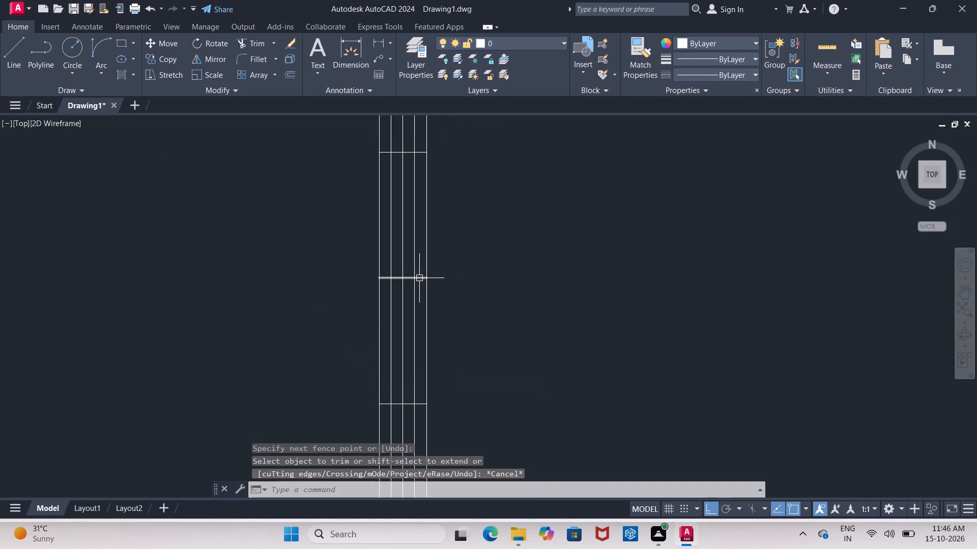
click(419, 278)
key(Delete)
Extend the staircase's horizontal centre line through the right outer wall to its outer face.
scroll(522, 292, down, 3)
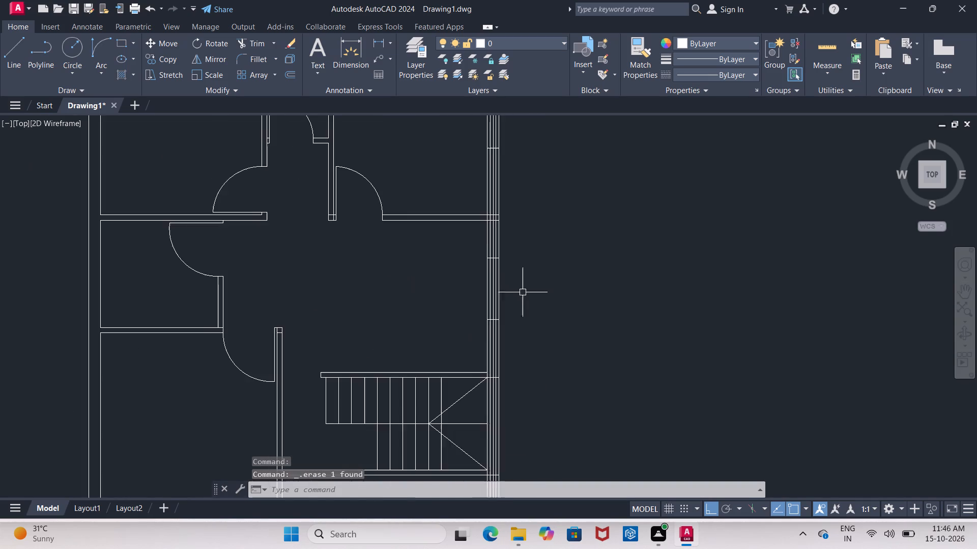
scroll(528, 316, down, 1)
middle_drag(523, 383, 519, 276)
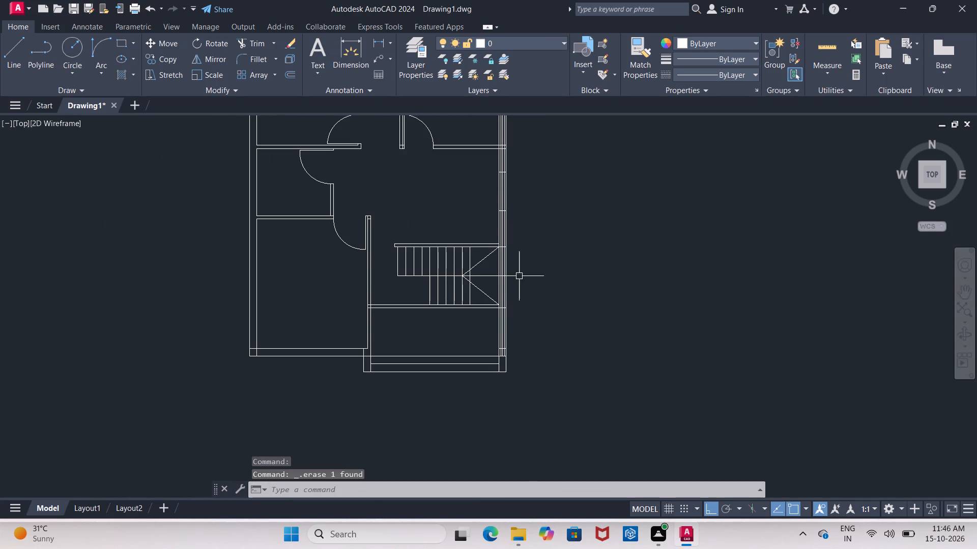
scroll(512, 336, up, 2)
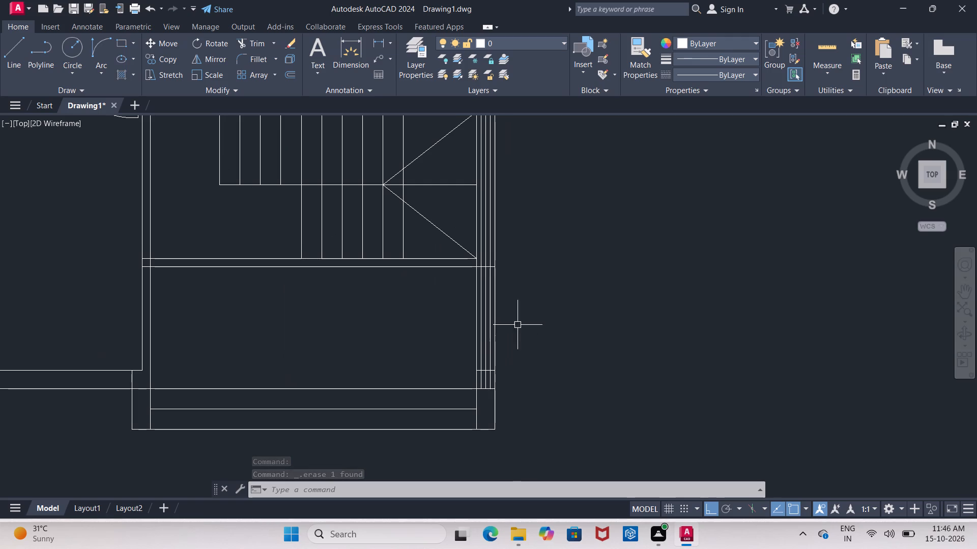
middle_drag(528, 279, 525, 362)
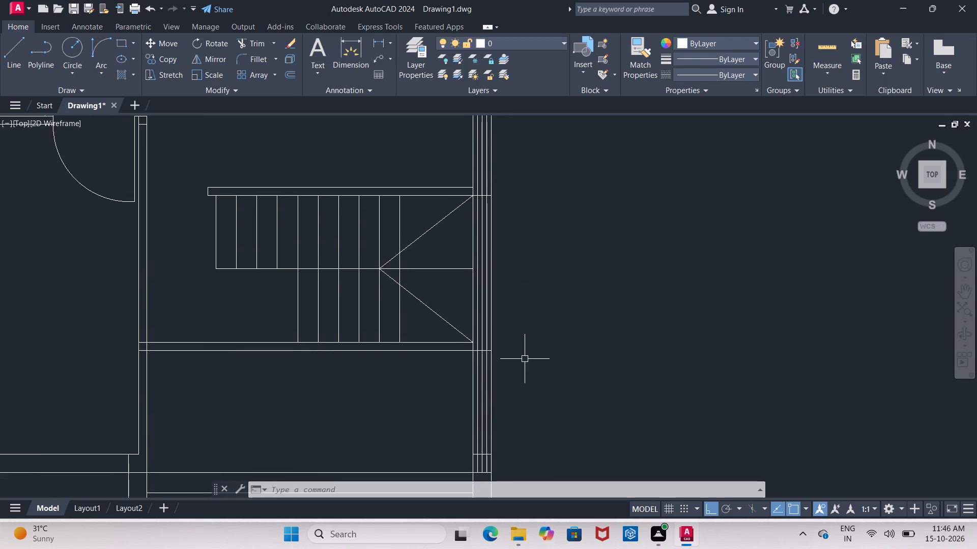
scroll(529, 336, up, 1)
middle_drag(529, 336, 517, 354)
key(Escape)
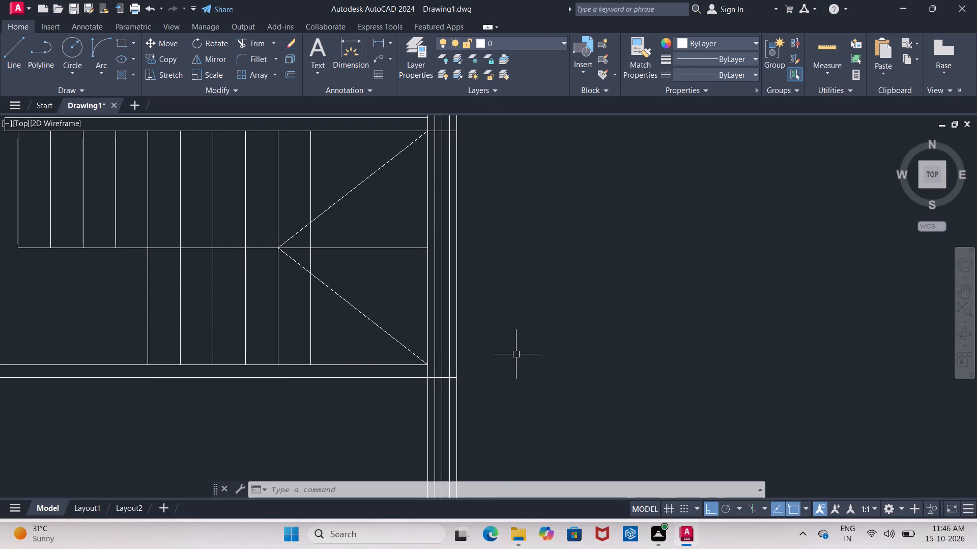
key(e)
key(x)
click(548, 380)
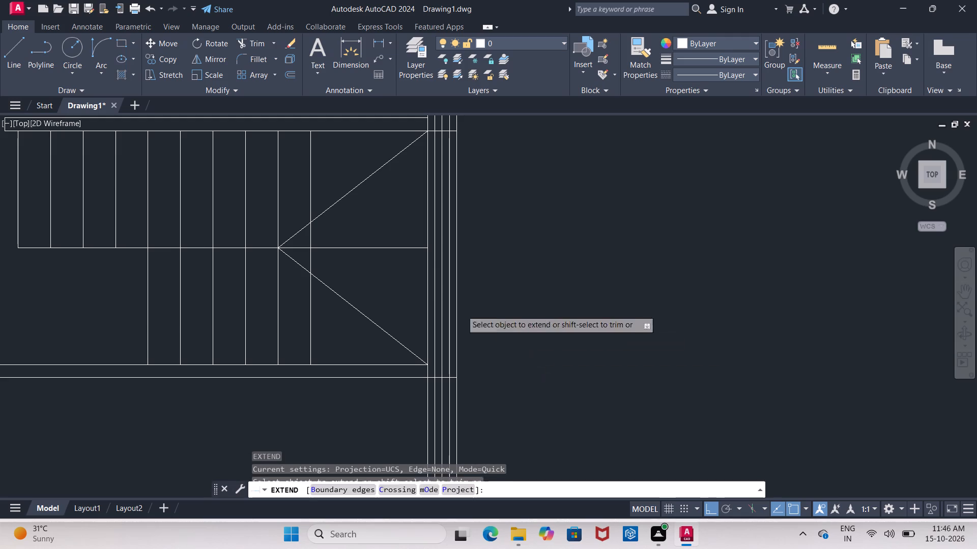
double_click(412, 250)
triple_click(412, 249)
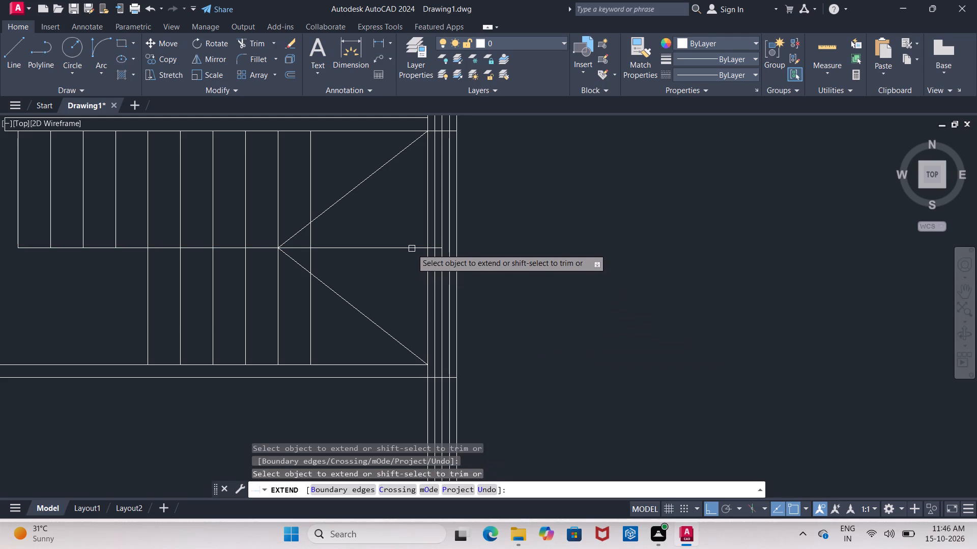
double_click(412, 249)
key(Escape)
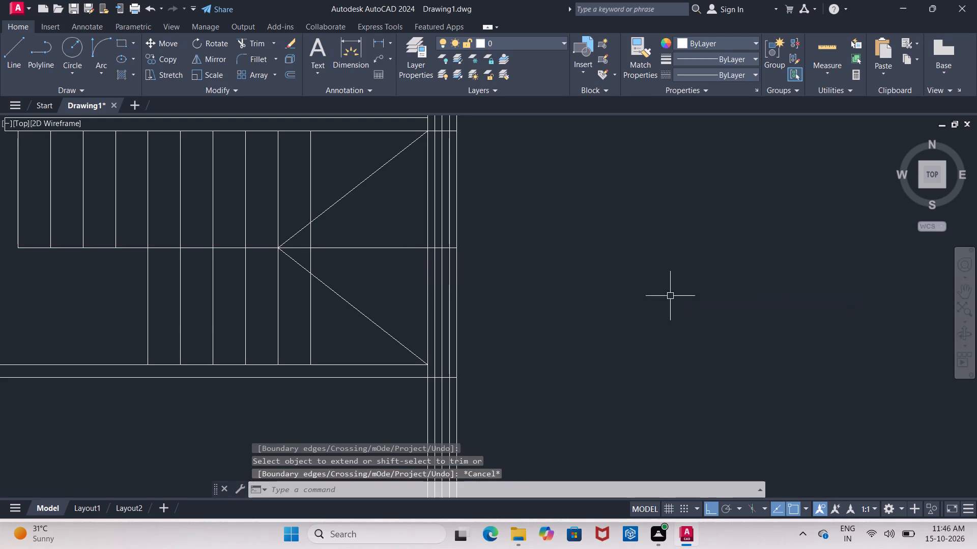
Offset the staircase's extended centre line 1'8" above and below to mark the stair window's width.
key(o)
key(Return)
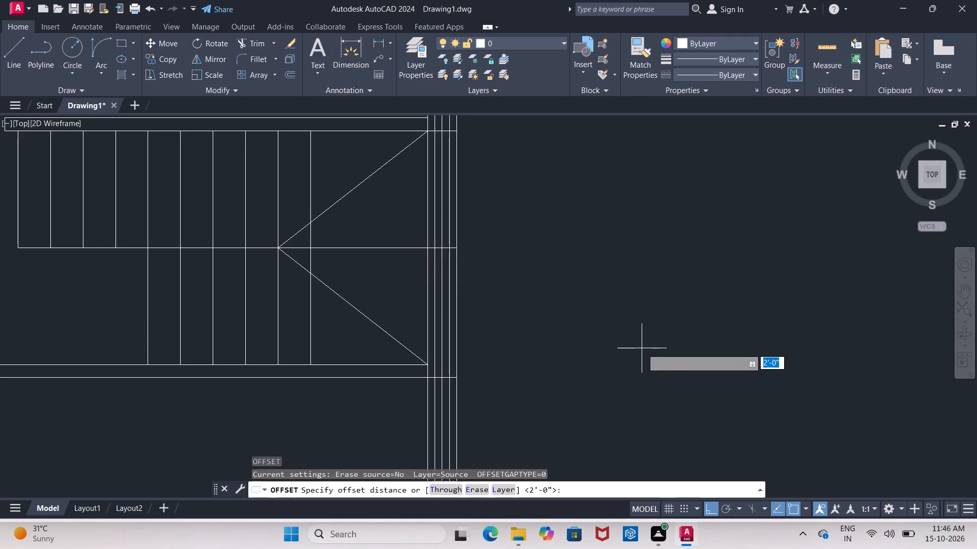
text(1'8")
key(Return)
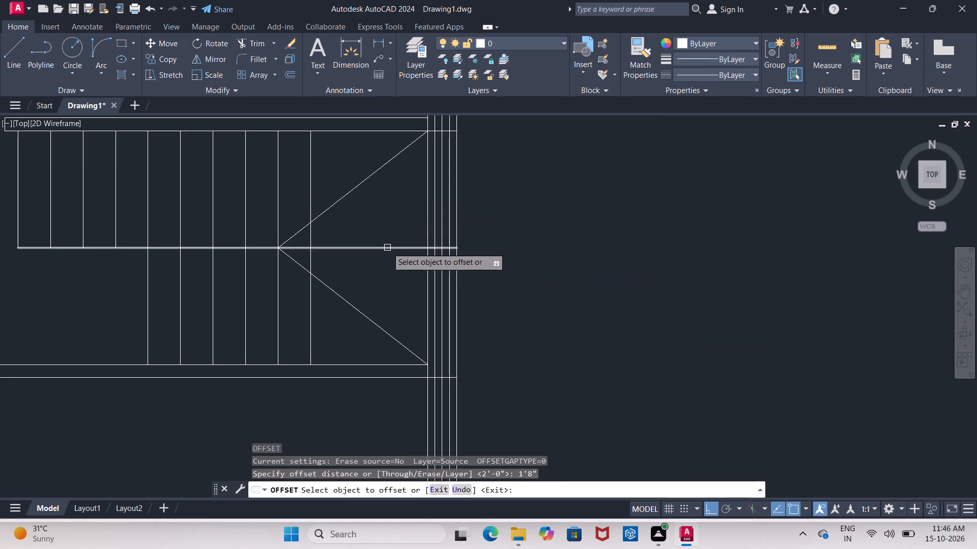
click(387, 248)
click(389, 228)
click(398, 248)
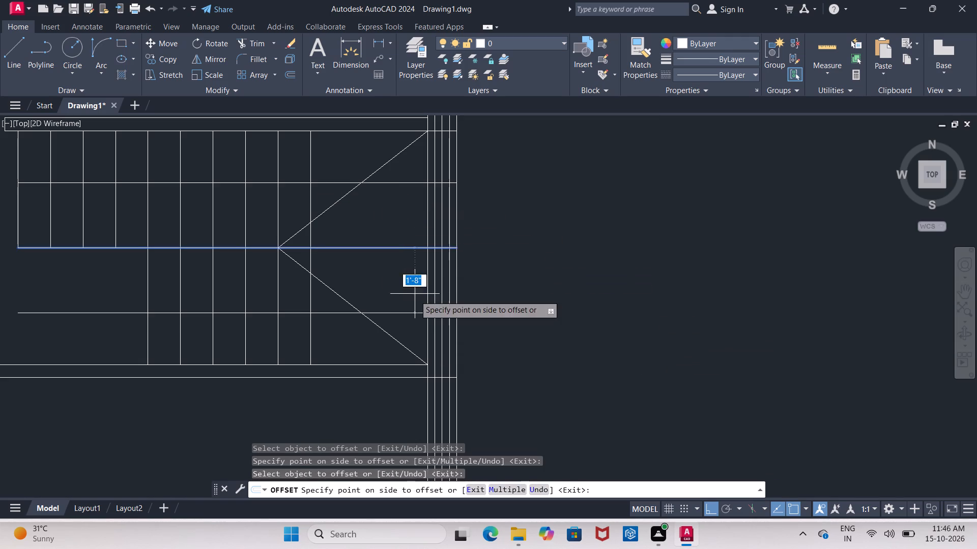
click(415, 295)
key(Escape)
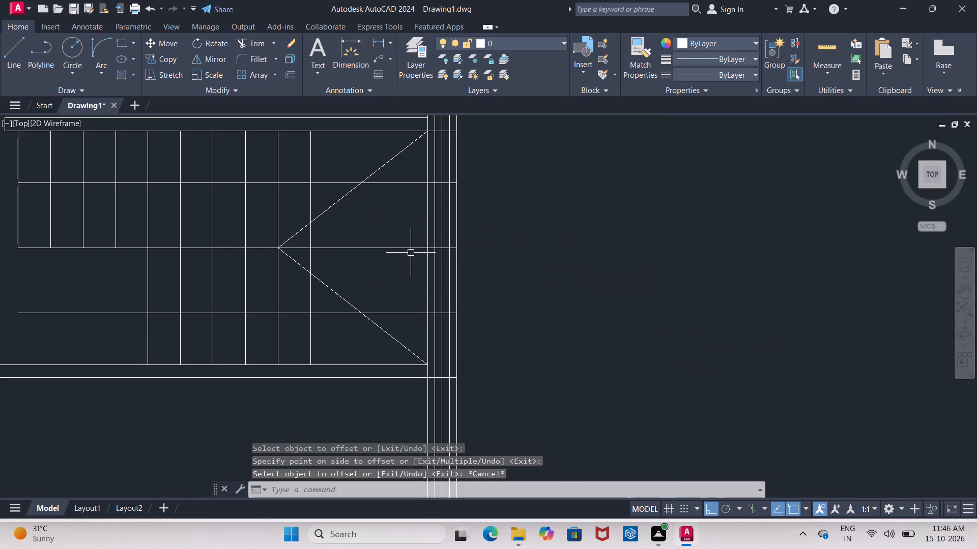
Trim the three marking lines between the stair landing and the right outer wall, and trim away the centre line inside the wall.
text(TR)
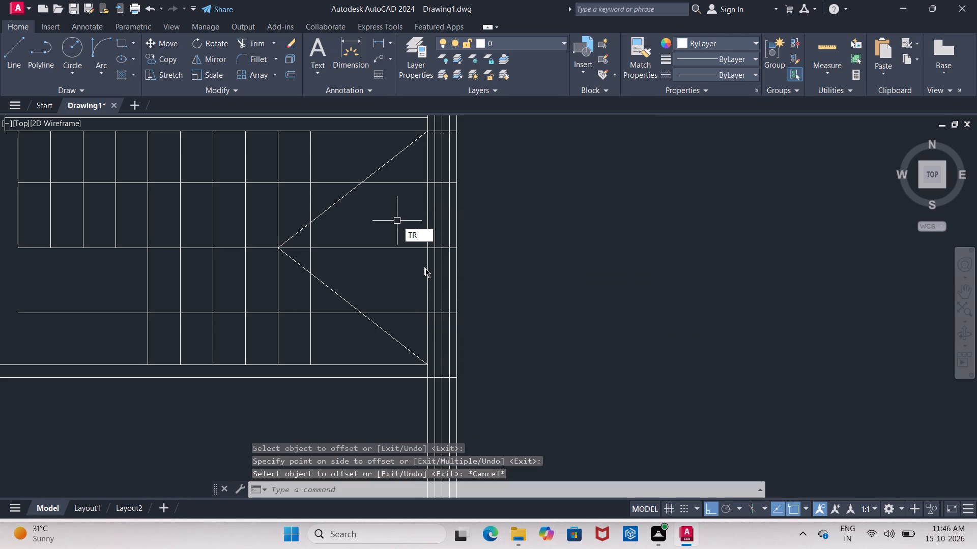
click(429, 246)
drag(406, 172, 406, 224)
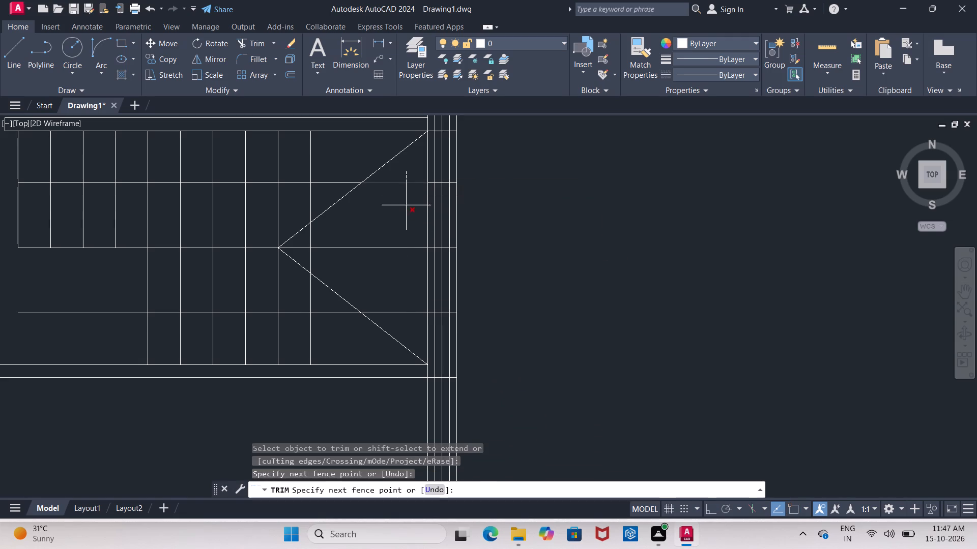
drag(406, 224, 406, 320)
scroll(411, 288, up, 2)
middle_drag(411, 287, 378, 309)
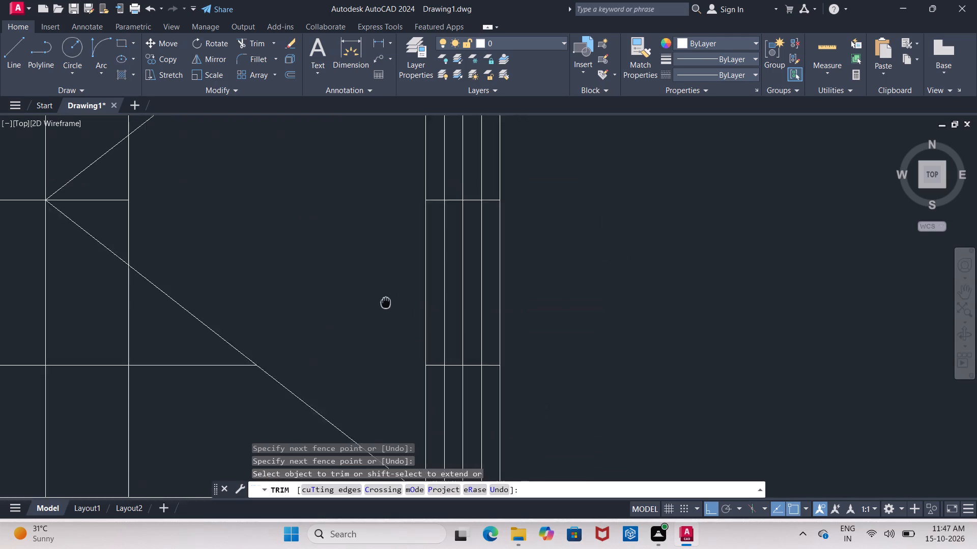
middle_drag(378, 309, 376, 310)
click(421, 211)
click(440, 211)
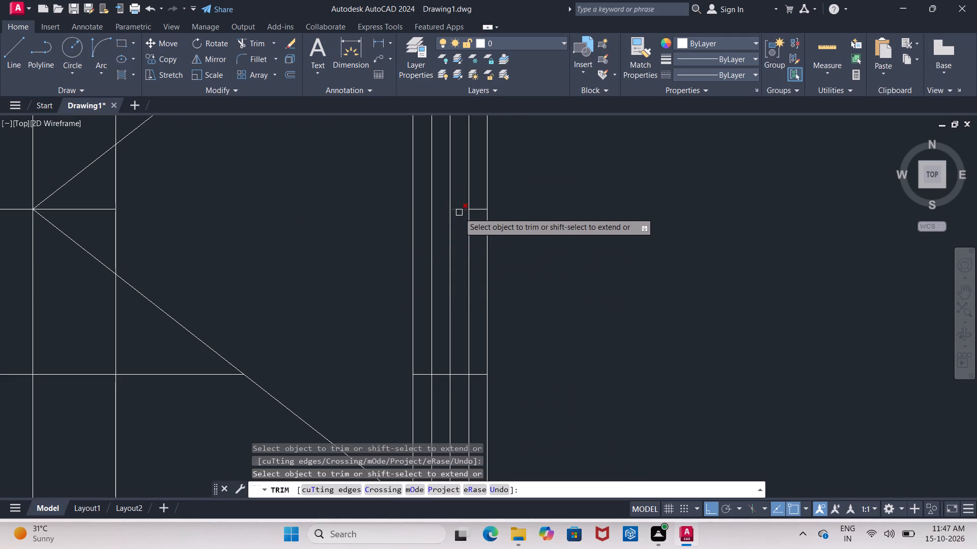
click(463, 206)
click(474, 208)
scroll(286, 228, down, 3)
middle_drag(296, 233, 296, 233)
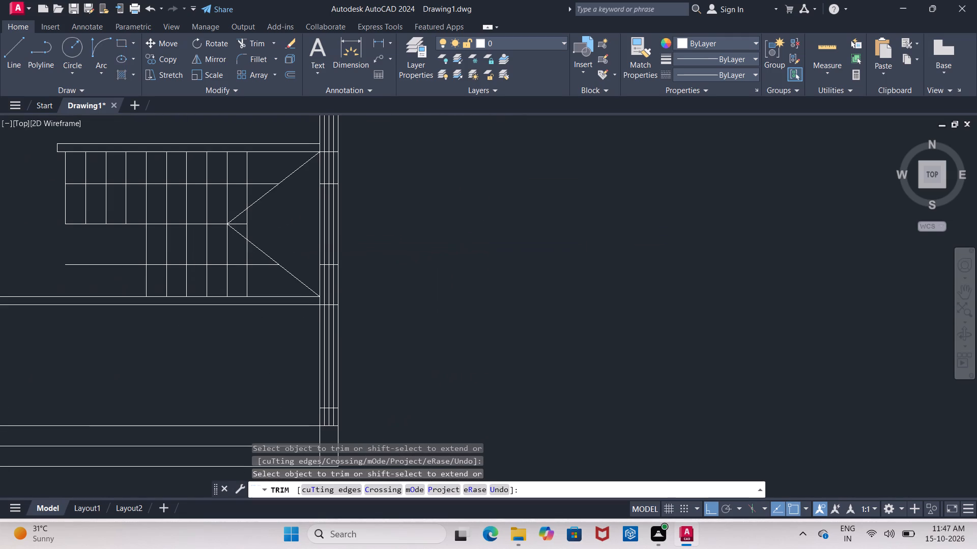
middle_drag(296, 233, 320, 265)
key(Escape)
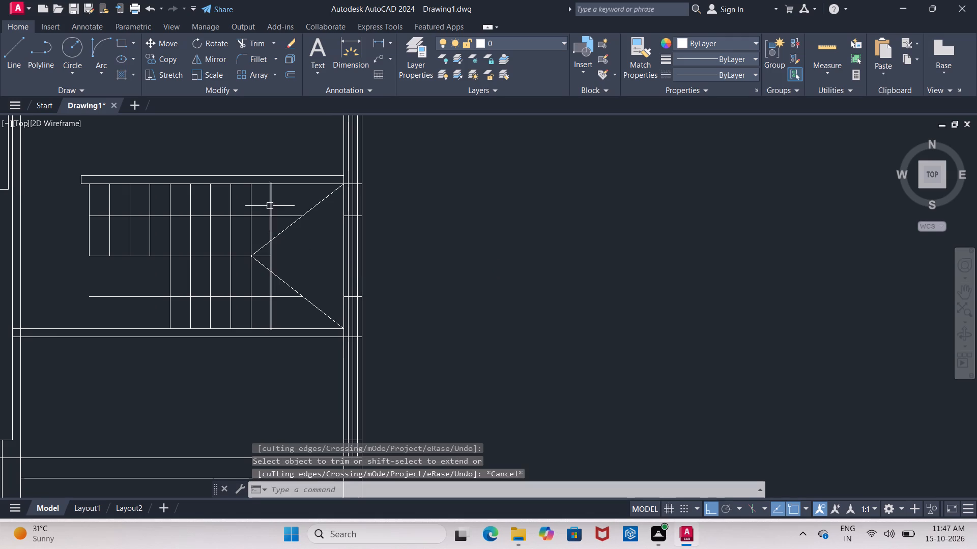
Erase the two remaining offset lines that run across the stair treads.
click(281, 214)
click(257, 298)
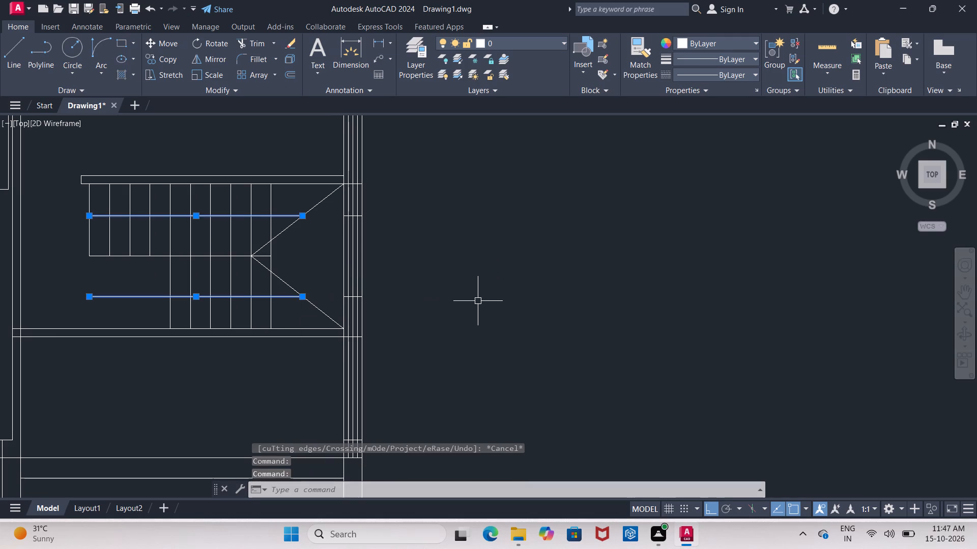
key(Delete)
middle_drag(514, 302, 543, 246)
scroll(514, 302, down, 1)
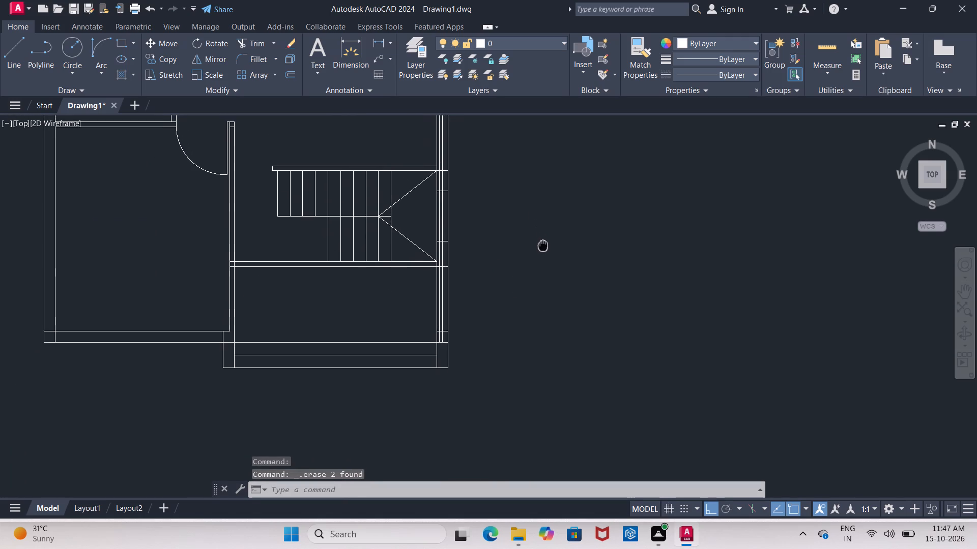
Switch to Calculator and divide 13.6 by 2 to find the lower-left bedroom's half length.
middle_drag(543, 246, 673, 293)
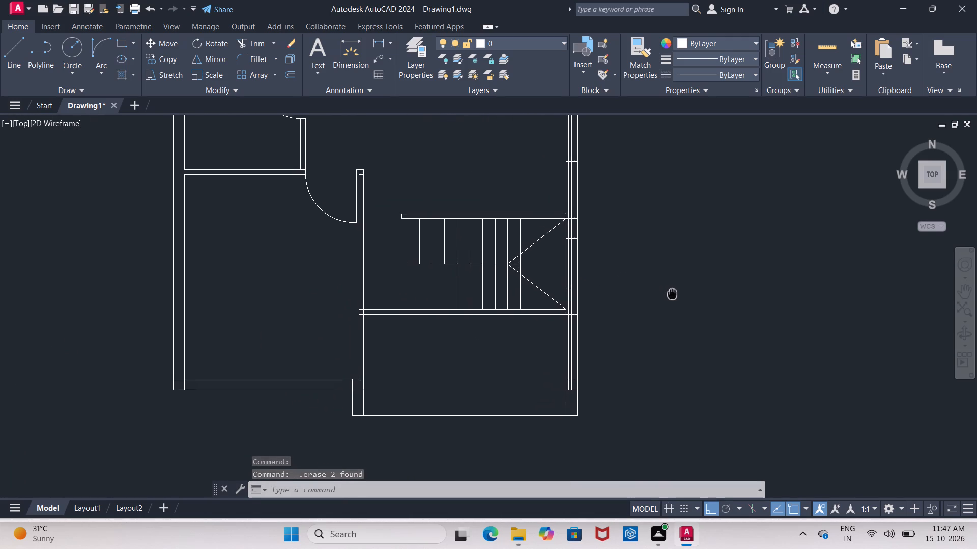
middle_drag(673, 293, 804, 286)
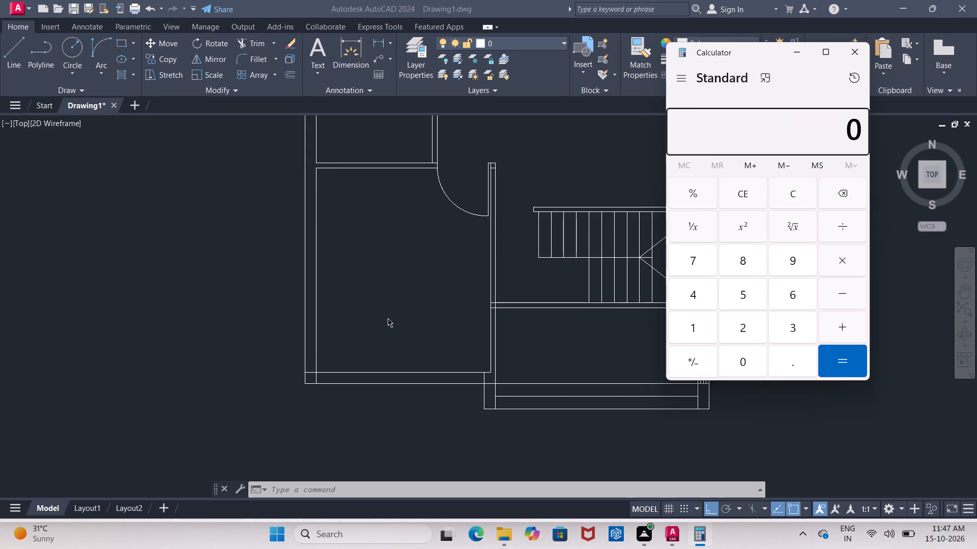
text(13.6/2)
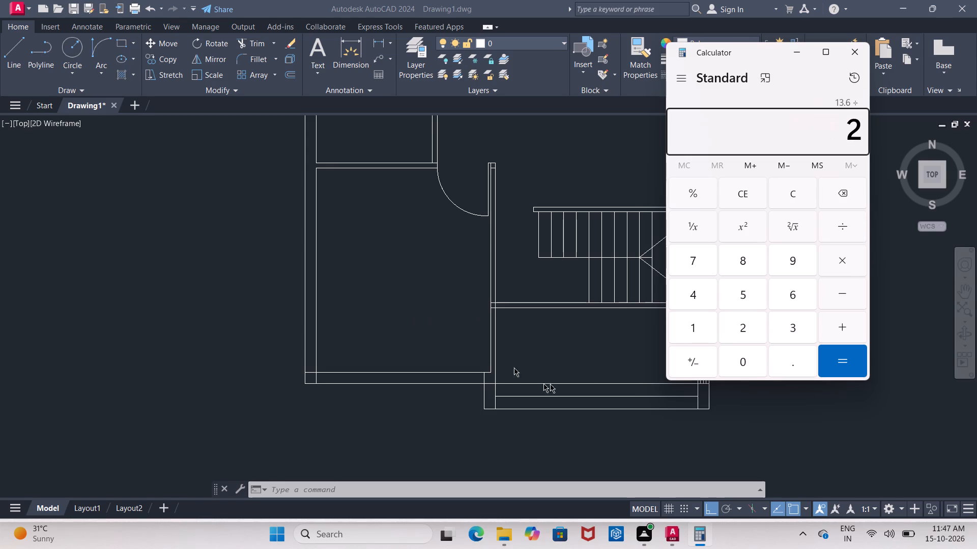
click(855, 369)
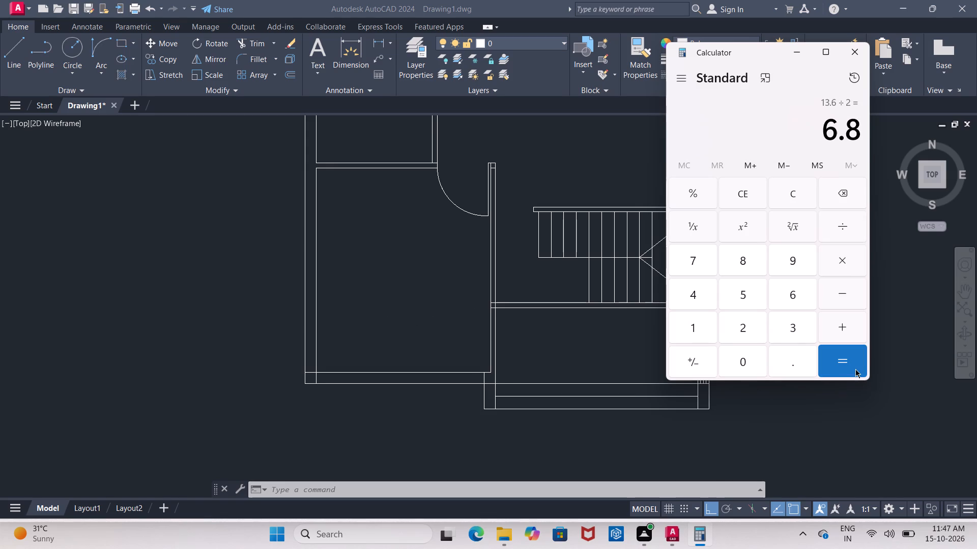
click(855, 55)
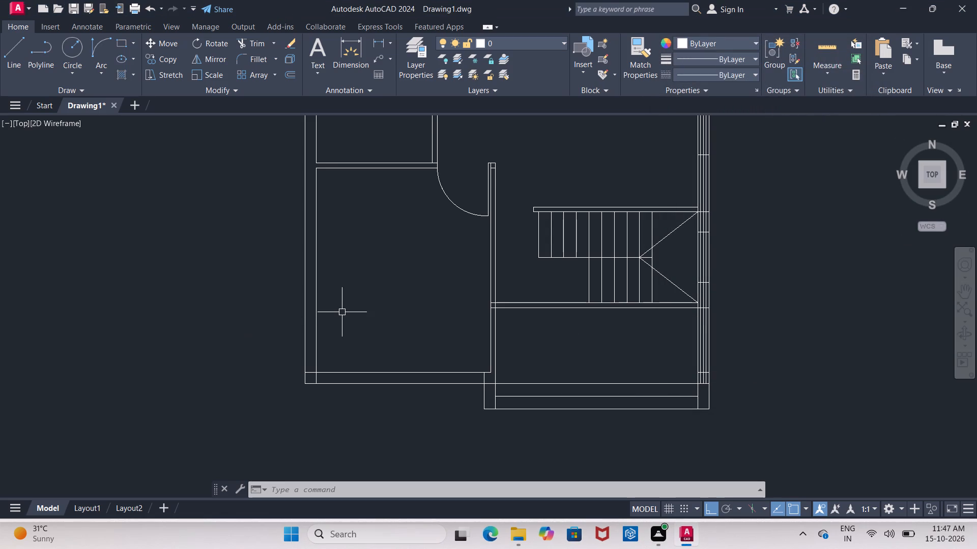
Offset the inner line of the lower-left bedroom's bottom wall 6'8" upward into the room as the window's centre line.
key(o)
key(Return)
text(6')
text(8")
key(Return)
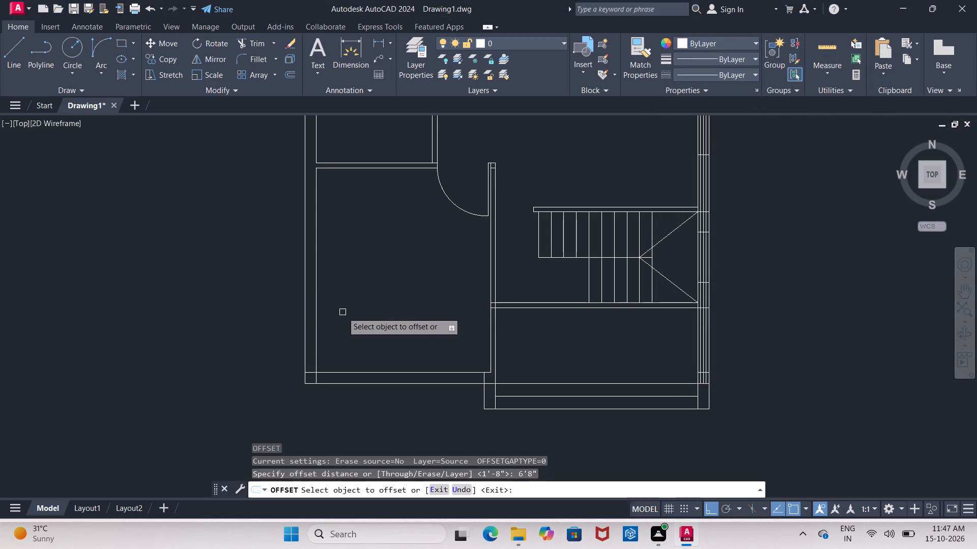
click(362, 374)
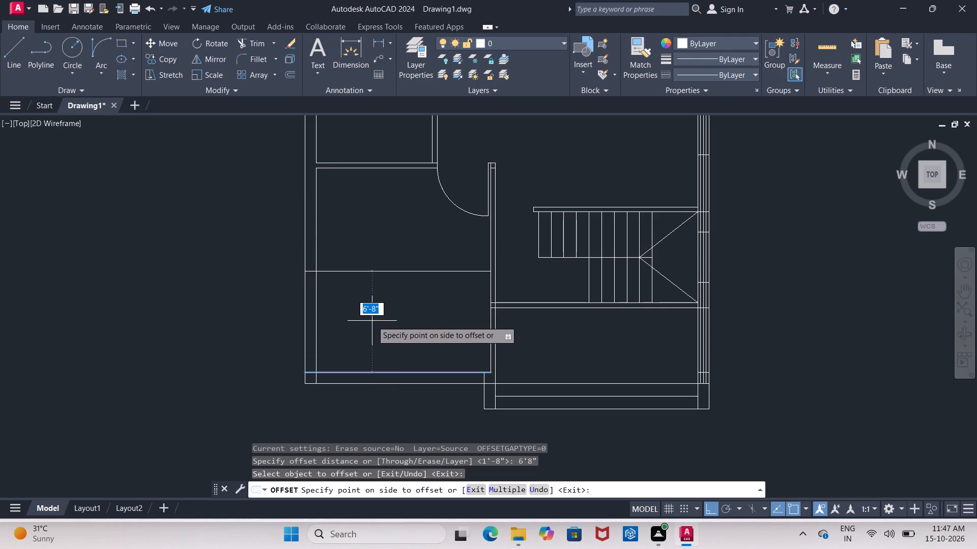
click(372, 318)
key(Return)
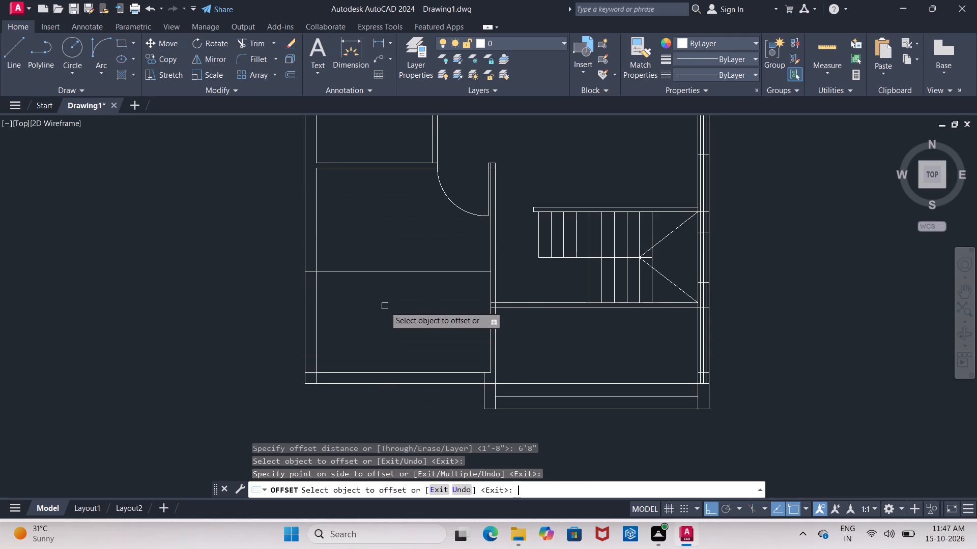
Offset the bedroom window's centre line 2' above and 2' below to mark the window's width.
key(Return)
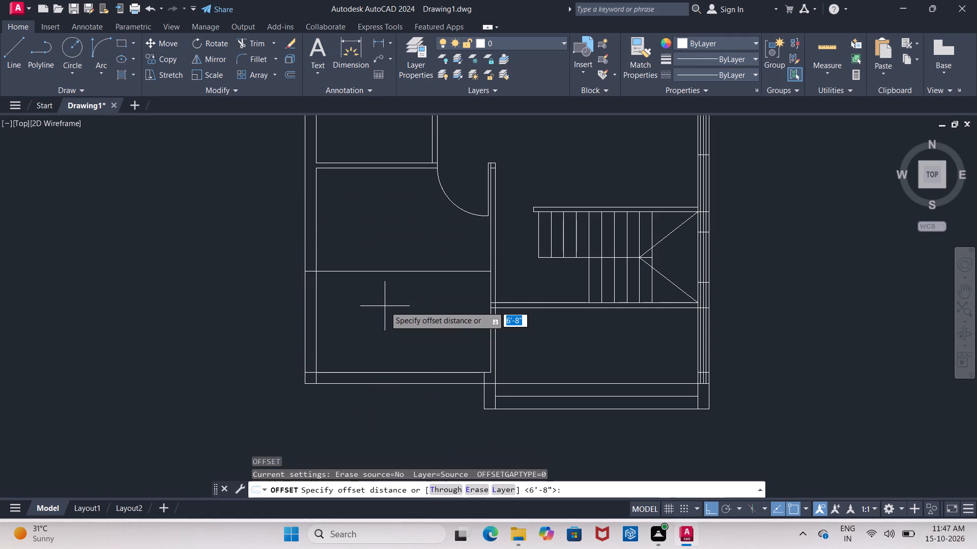
key(2)
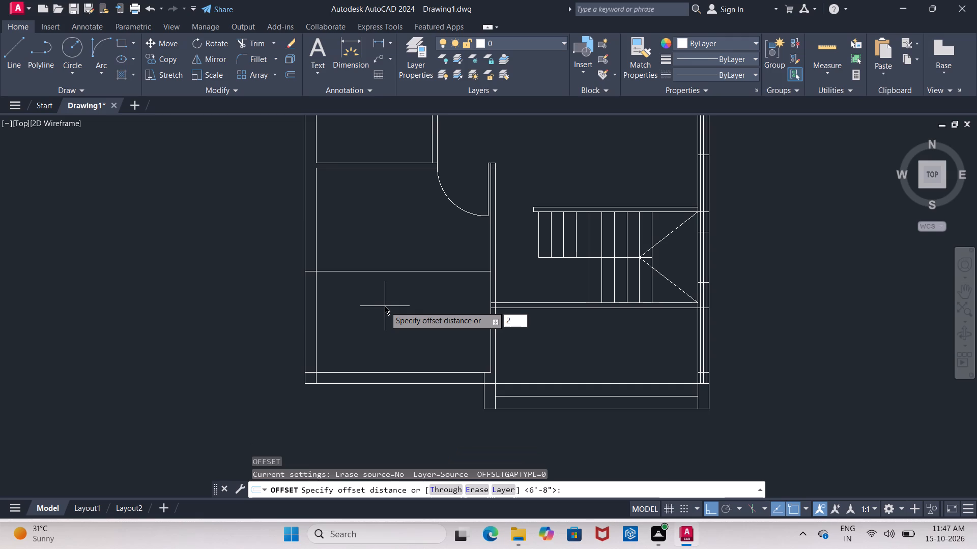
key(apostrophe)
key(Return)
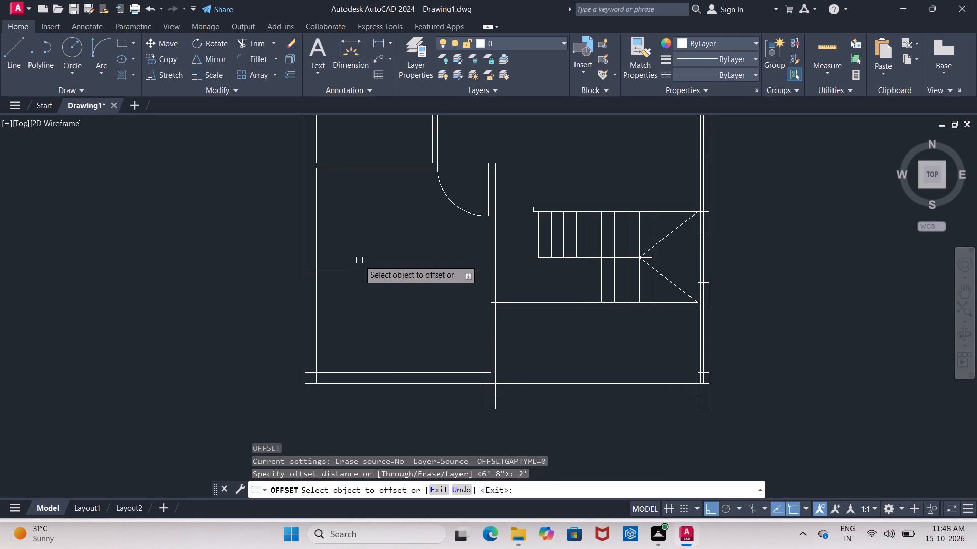
click(359, 273)
click(359, 247)
drag(356, 271, 356, 276)
click(350, 333)
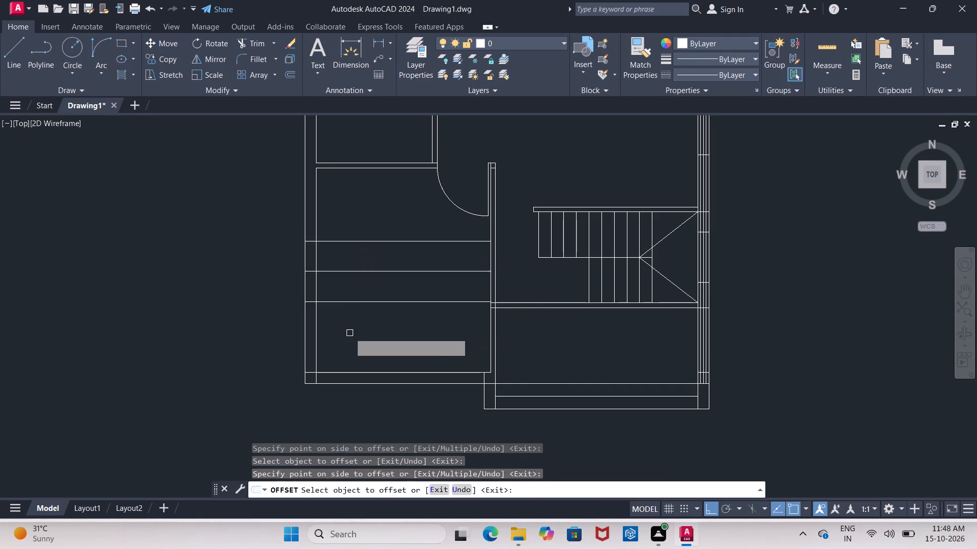
key(Escape)
Trim the three marking lines inside the lower-left bedroom, and trim away the centre line within the left outer wall.
text(TR)
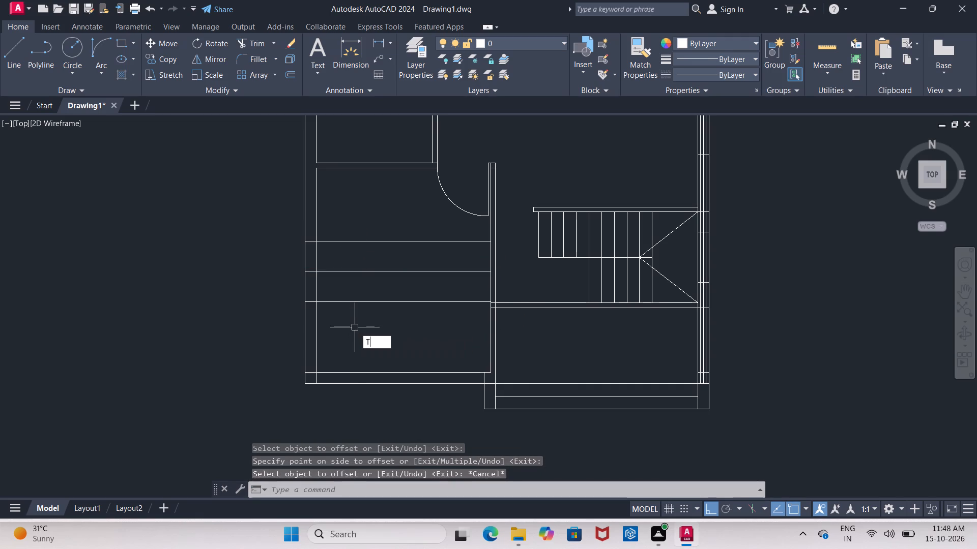
click(376, 354)
drag(332, 223, 339, 309)
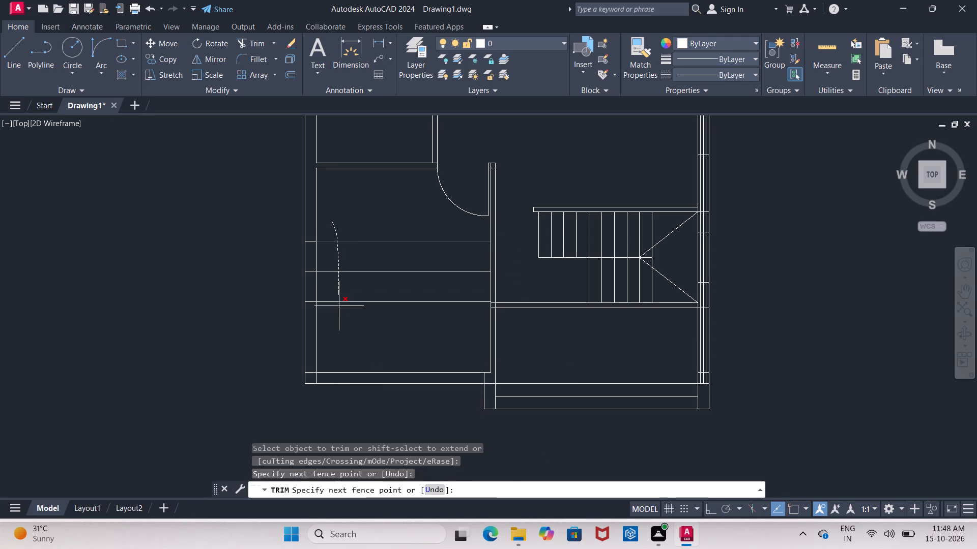
drag(339, 309, 340, 321)
scroll(311, 286, up, 2)
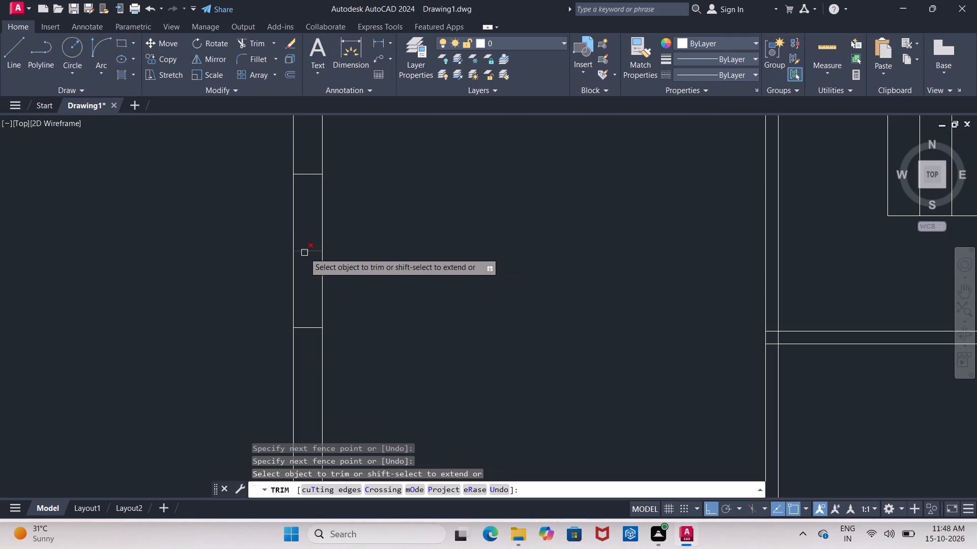
click(304, 253)
scroll(398, 253, down, 2)
middle_drag(397, 258, 341, 303)
key(Escape)
Offset both faces of the left outer wall 2.25" inward, and add a middle line another 2.25" in, as window pane lines.
key(o)
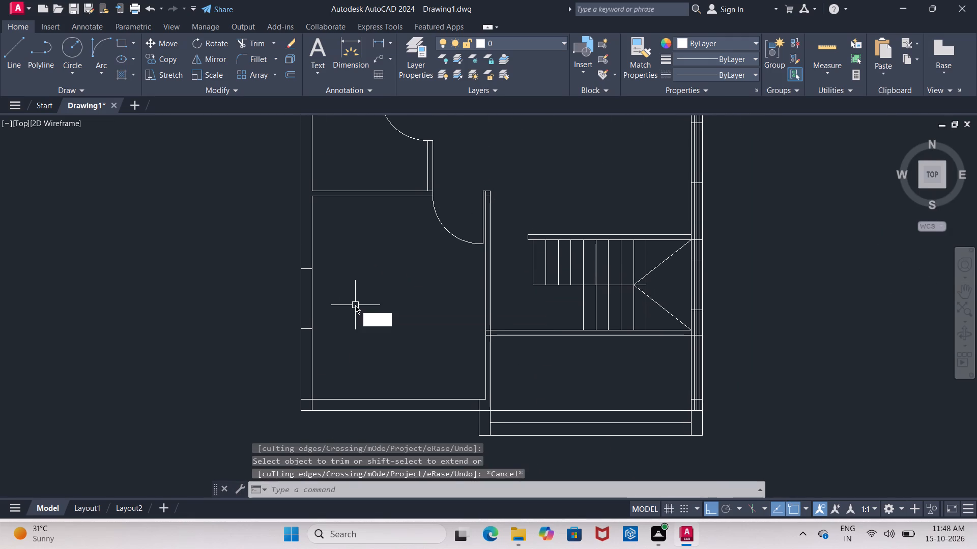
key(Return)
text(2.25"\)
key(BackSpace)
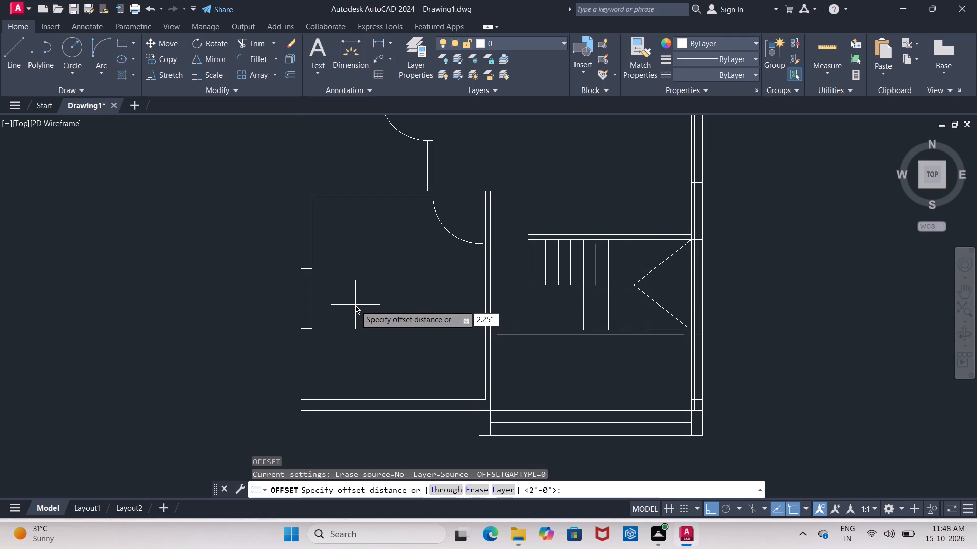
key(Return)
scroll(312, 301, up, 2)
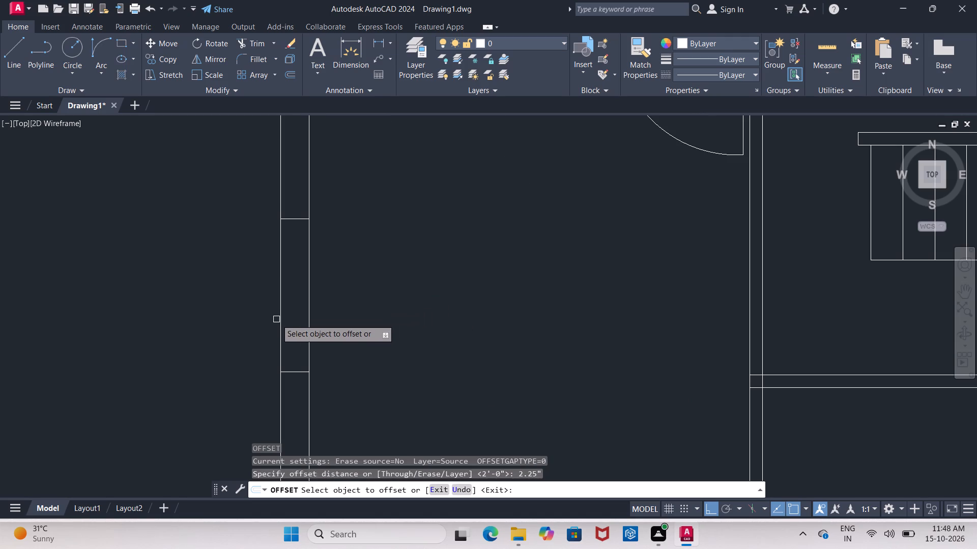
click(280, 327)
click(290, 337)
click(308, 346)
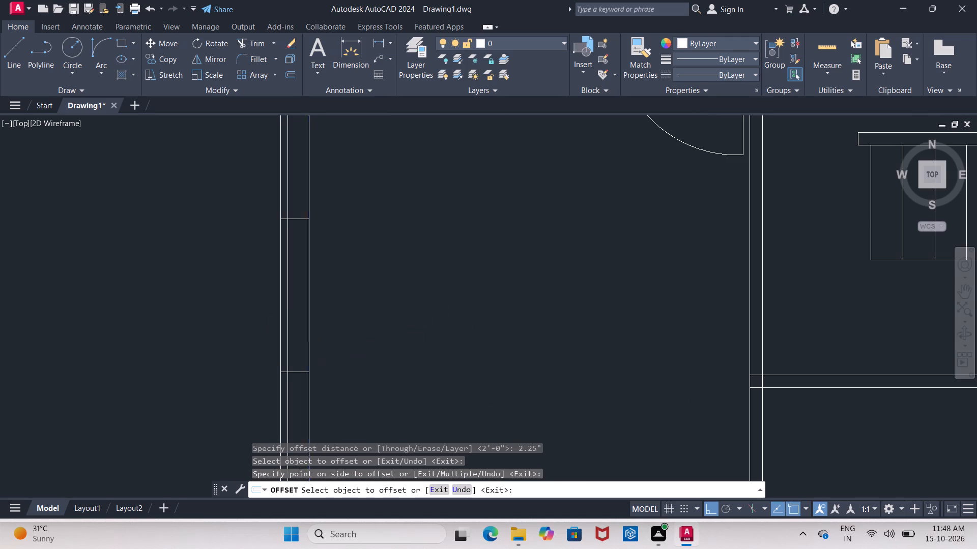
click(293, 350)
scroll(295, 353, up, 2)
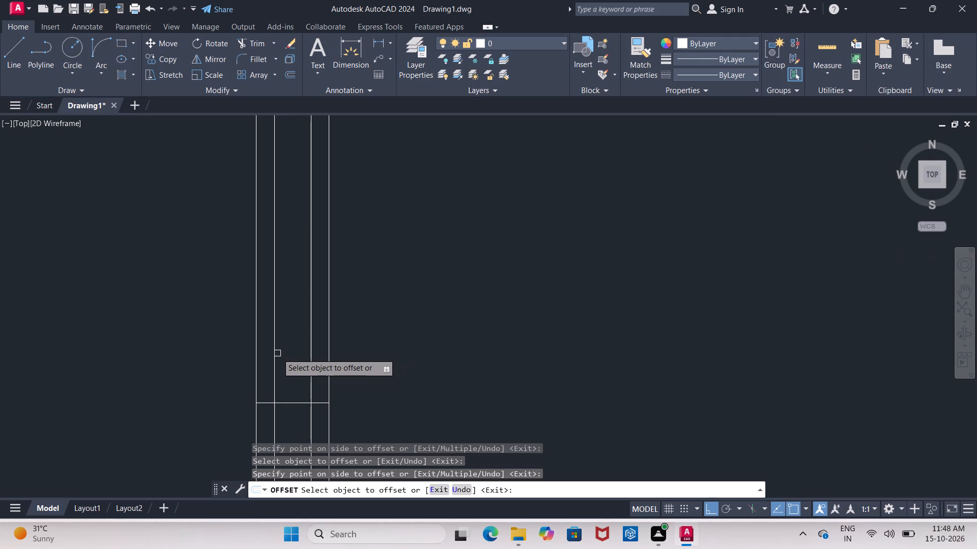
click(277, 353)
click(285, 354)
Switch to Calculator and divide 7 by 2 to find half the length of the small room above the lower-left bedroom.
scroll(286, 358, down, 3)
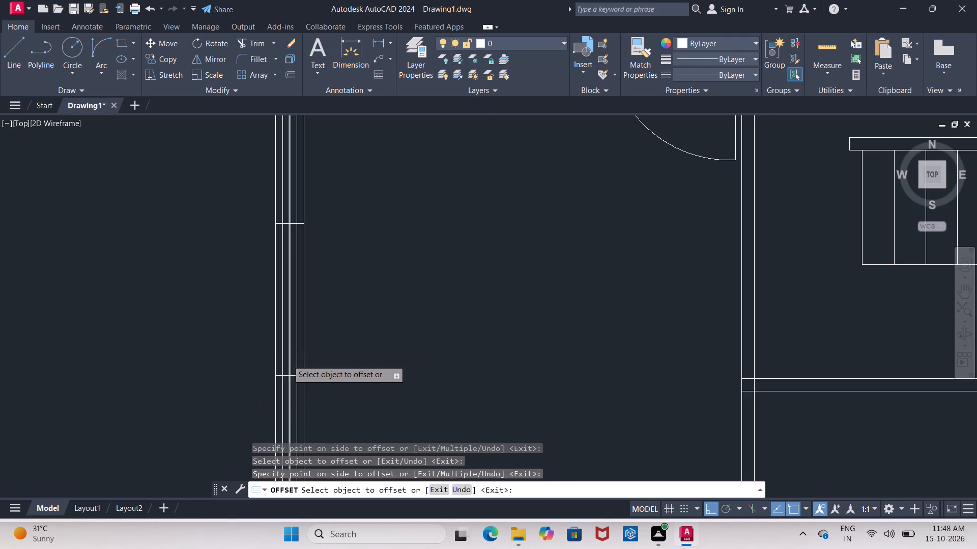
scroll(355, 360, down, 2)
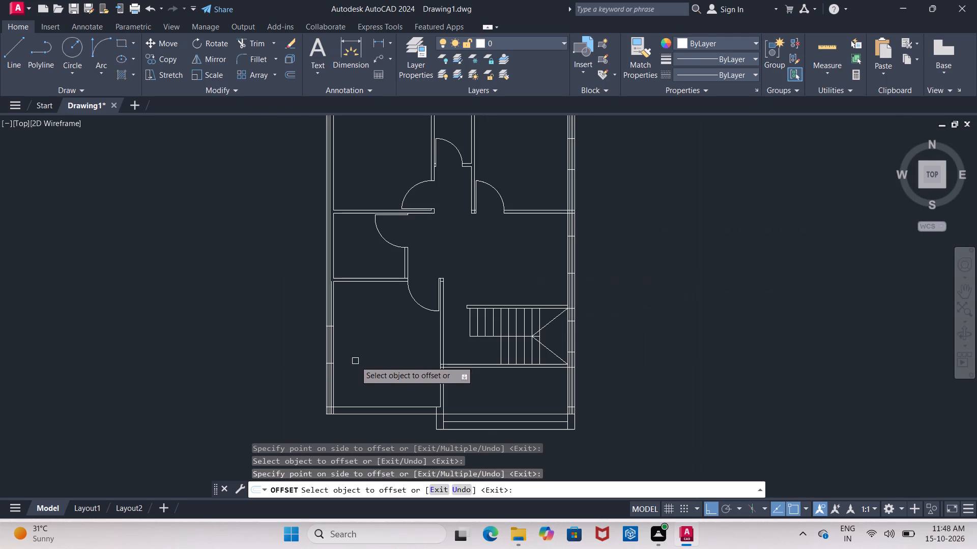
middle_drag(351, 259, 355, 304)
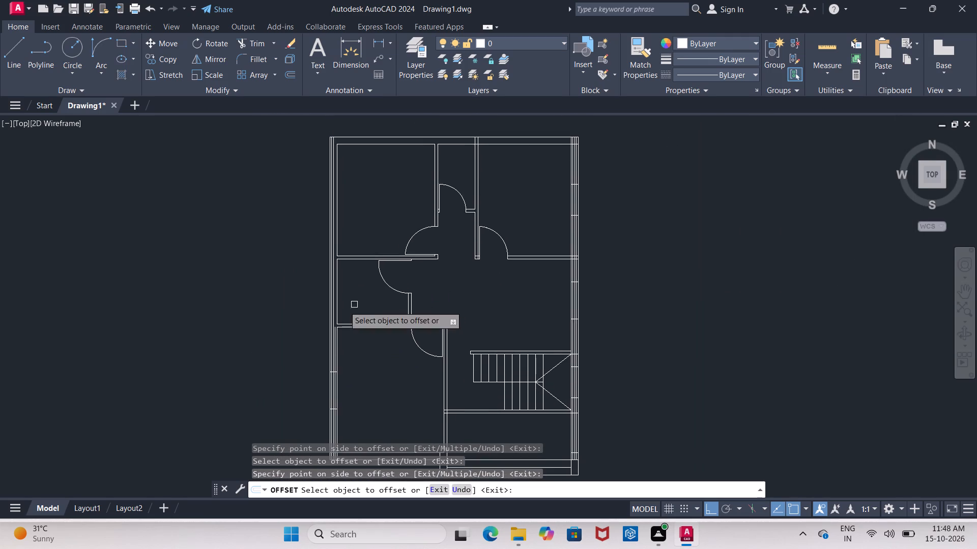
scroll(343, 301, up, 3)
middle_drag(347, 296, 347, 307)
key(Escape)
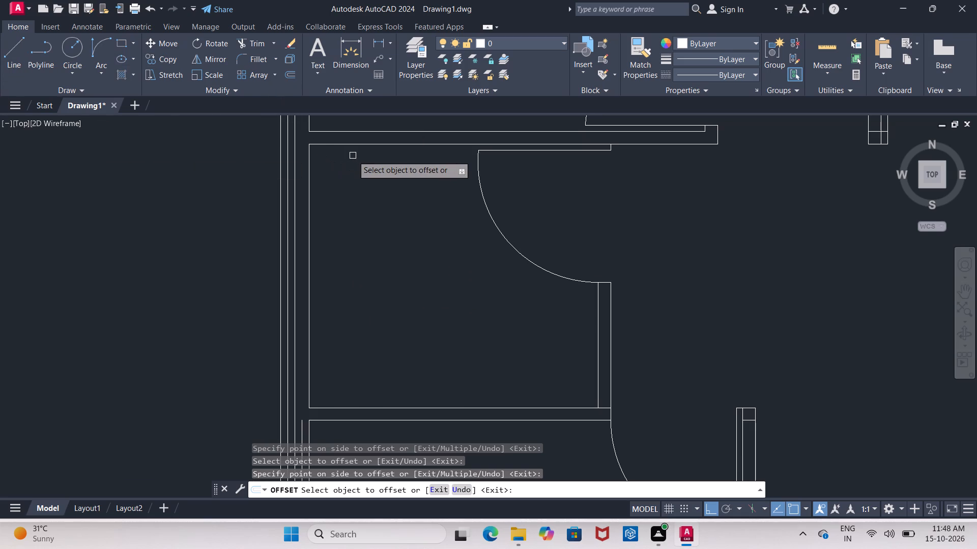
text(7/2)
key(Return)
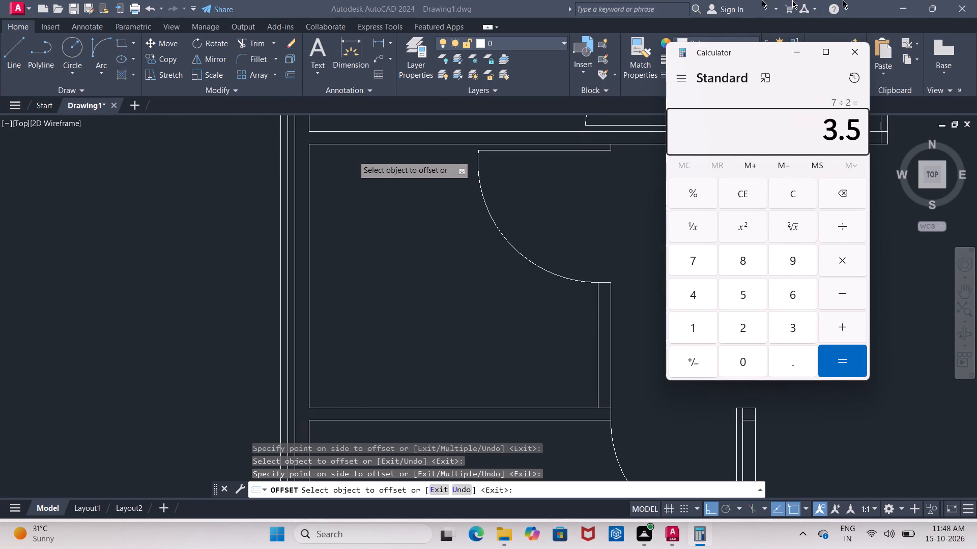
click(859, 48)
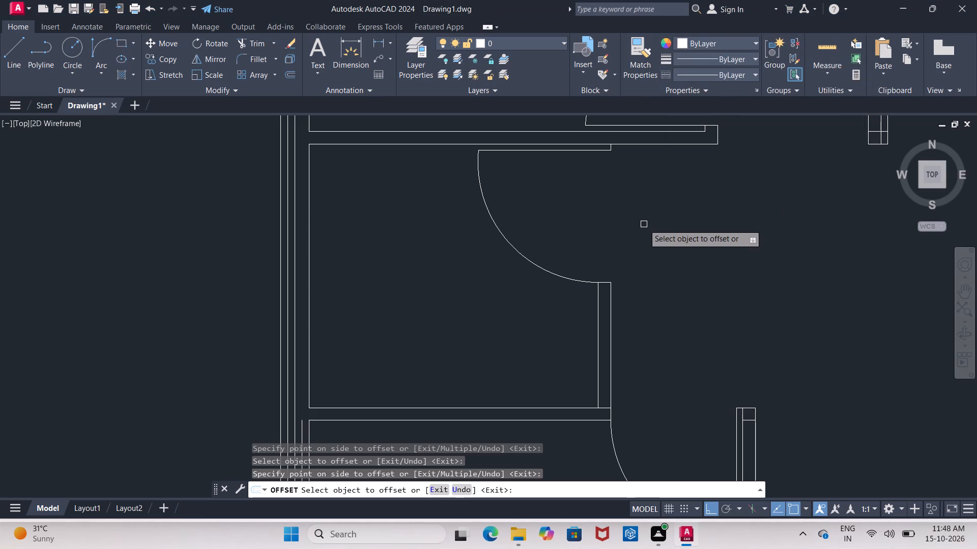
Offset the lower line of the small left-side room's top wall 3'5" downward as its window's centre line.
key(Escape)
key(o)
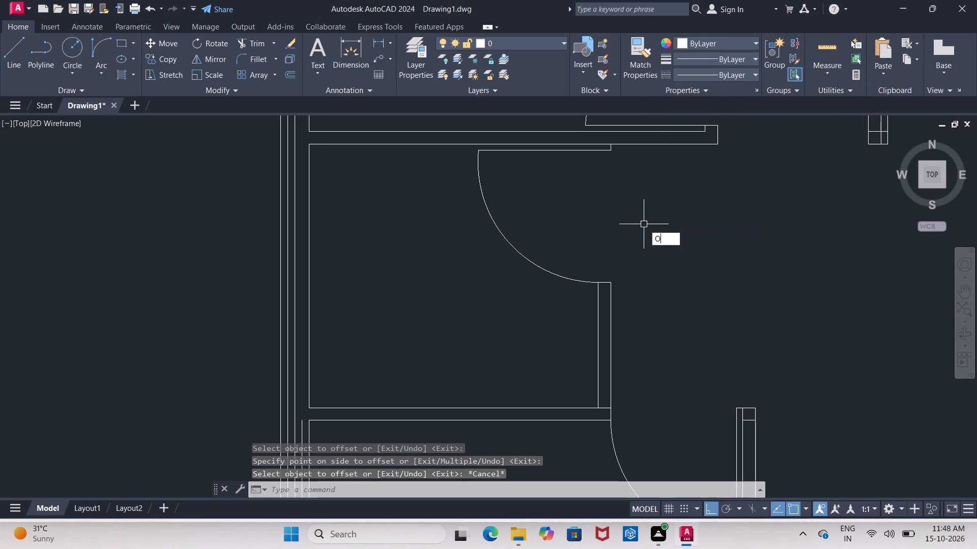
key(Return)
text(3'5)
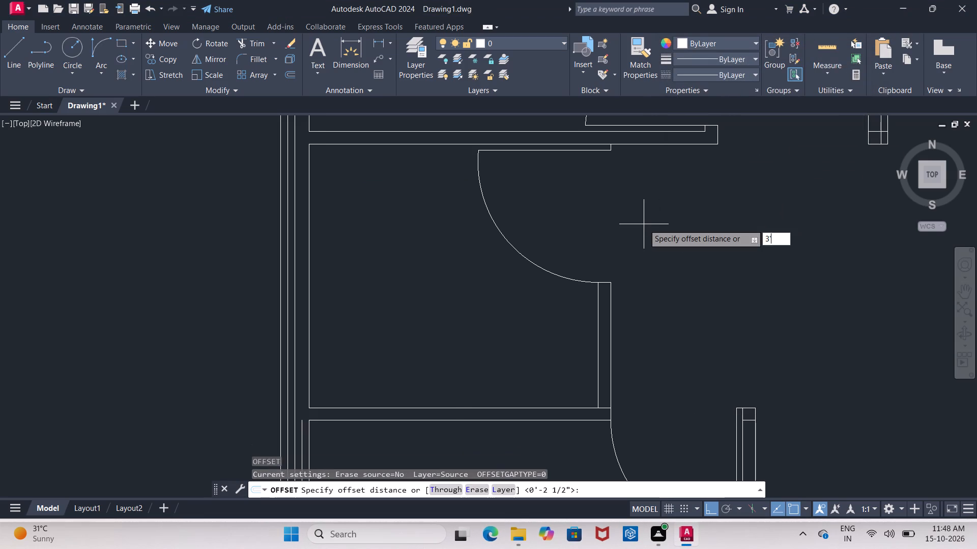
key(shift+quotedbl)
key(Return)
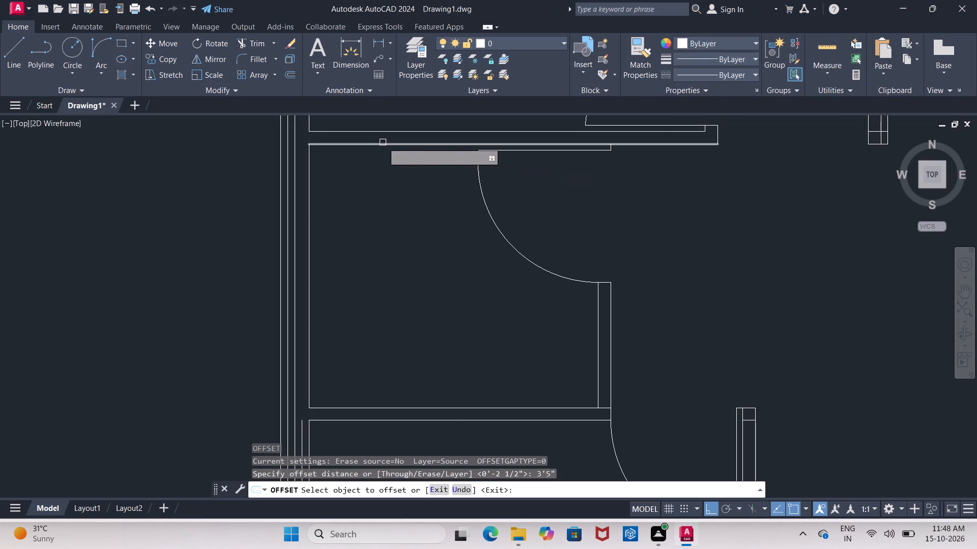
click(383, 142)
click(355, 279)
key(Escape)
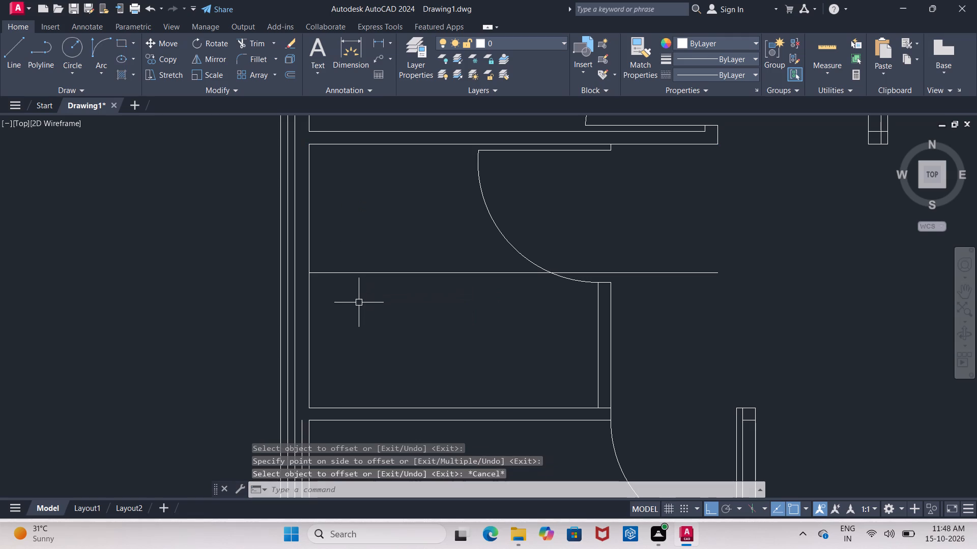
Extend the small room's window centre line through the left outer wall to its outer face.
text(EX)
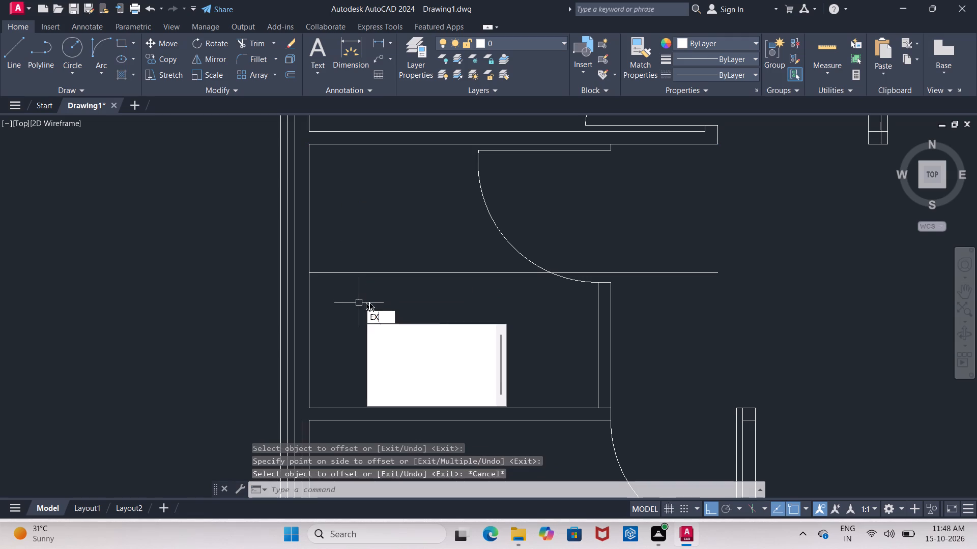
click(390, 334)
click(333, 273)
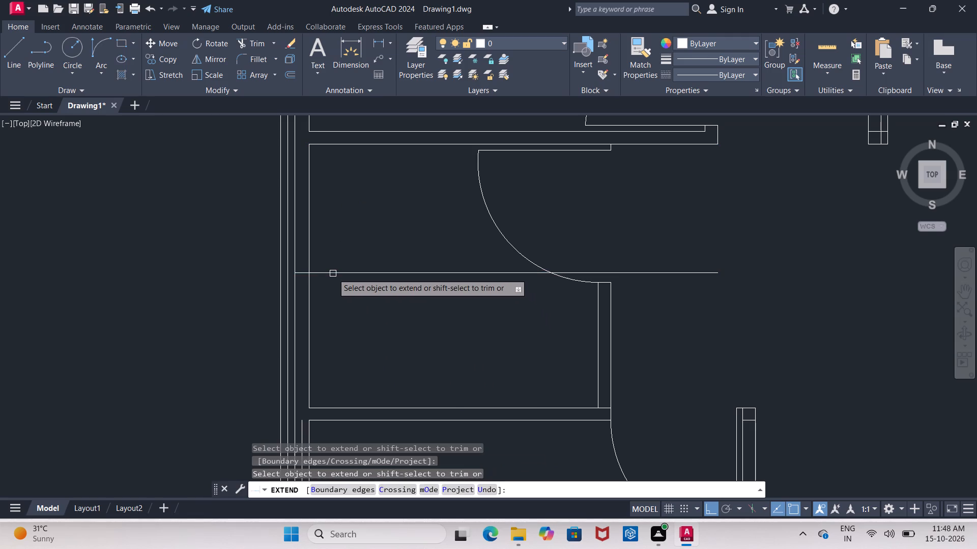
triple_click(333, 273)
click(326, 274)
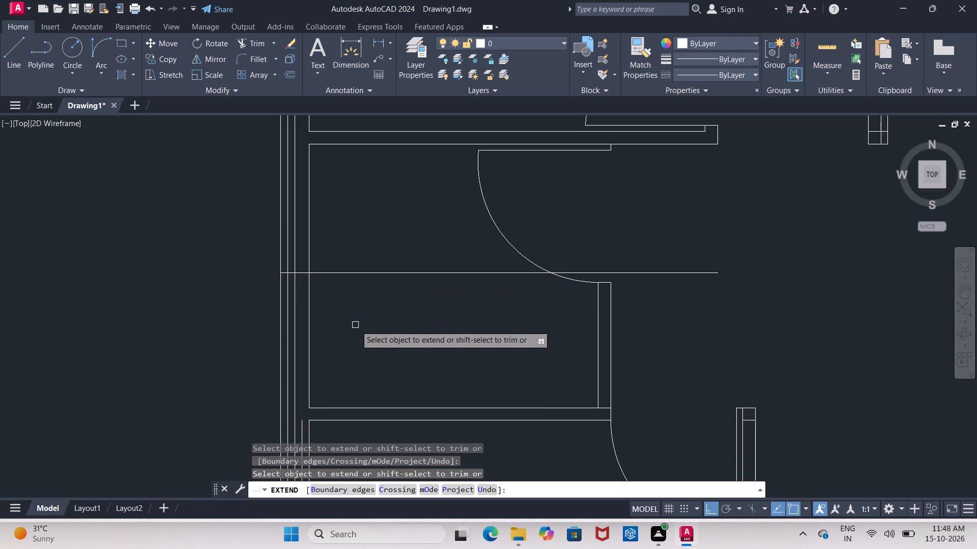
key(Escape)
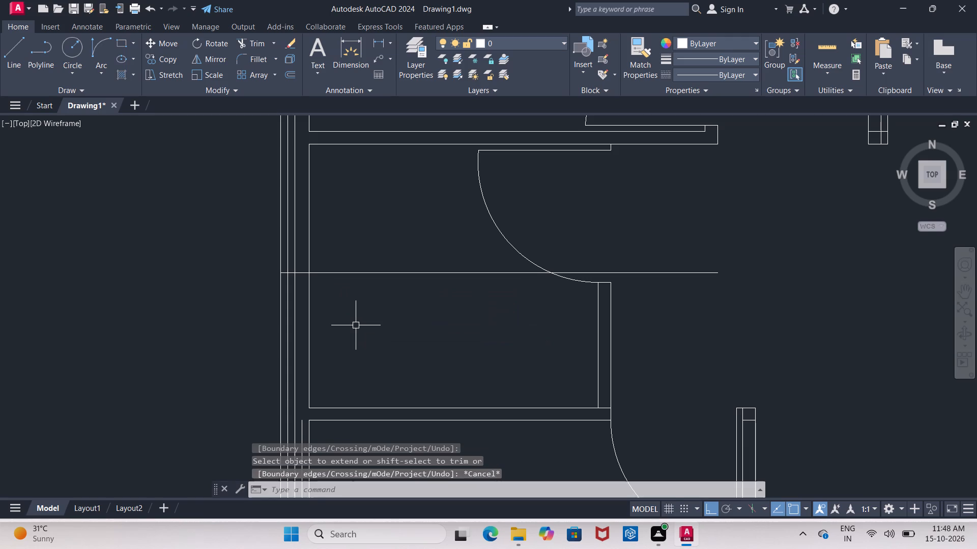
Offset the small left-side room's window centre line 1'8" upward and 1'8" downward as the window's edge lines.
key(o)
key(Return)
text(1'8)
key(shift+quotedbl)
key(Return)
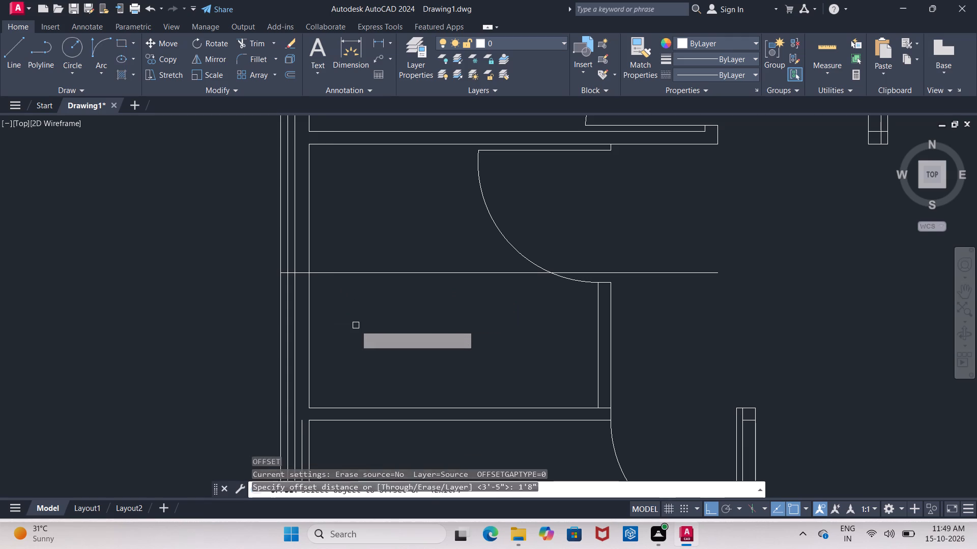
click(359, 272)
click(366, 232)
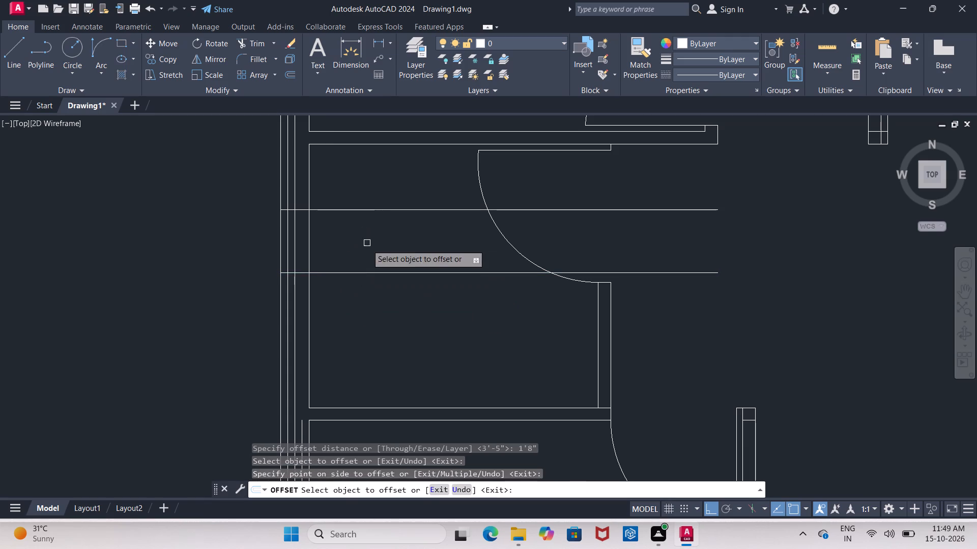
drag(363, 270, 363, 275)
click(361, 338)
key(Escape)
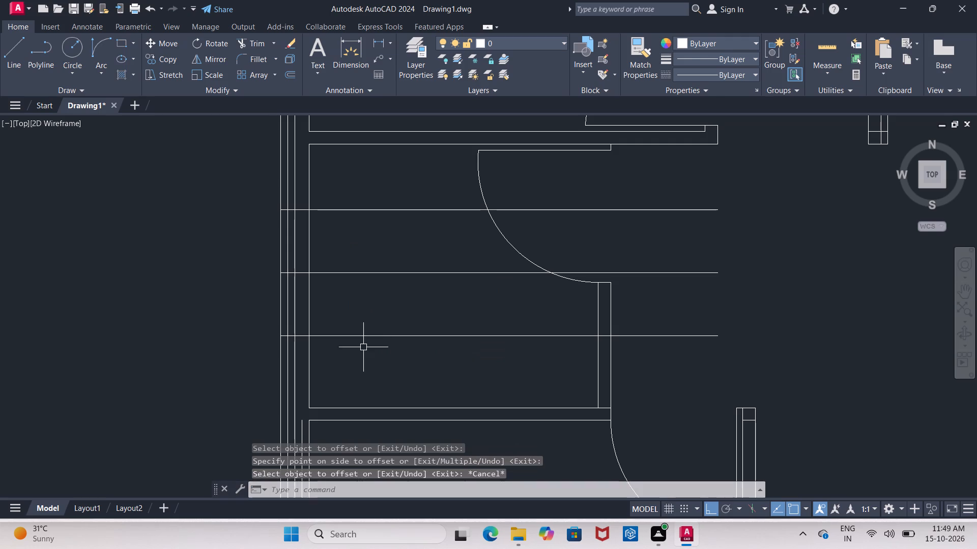
Stretch the innermost pane line of the left outer wall from the lower-left bedroom's upper edge up past the house's top wall.
middle_drag(363, 350, 384, 286)
scroll(384, 286, down, 1)
scroll(343, 359, up, 2)
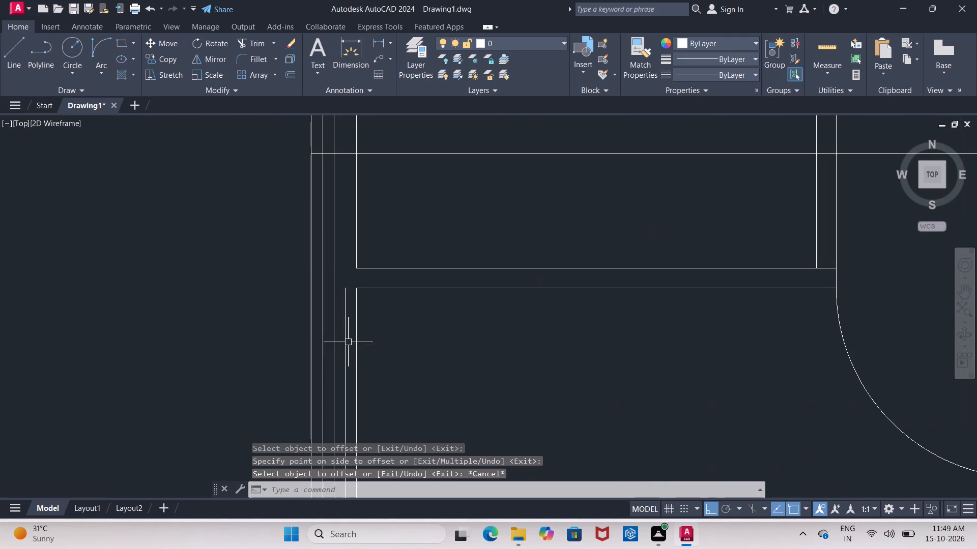
click(344, 345)
click(348, 291)
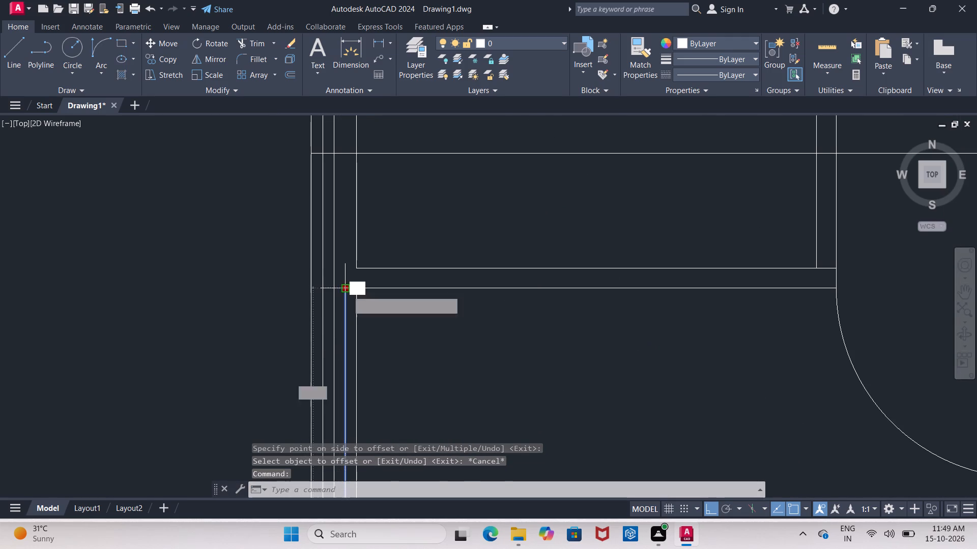
middle_drag(343, 226, 322, 420)
middle_drag(312, 288, 297, 456)
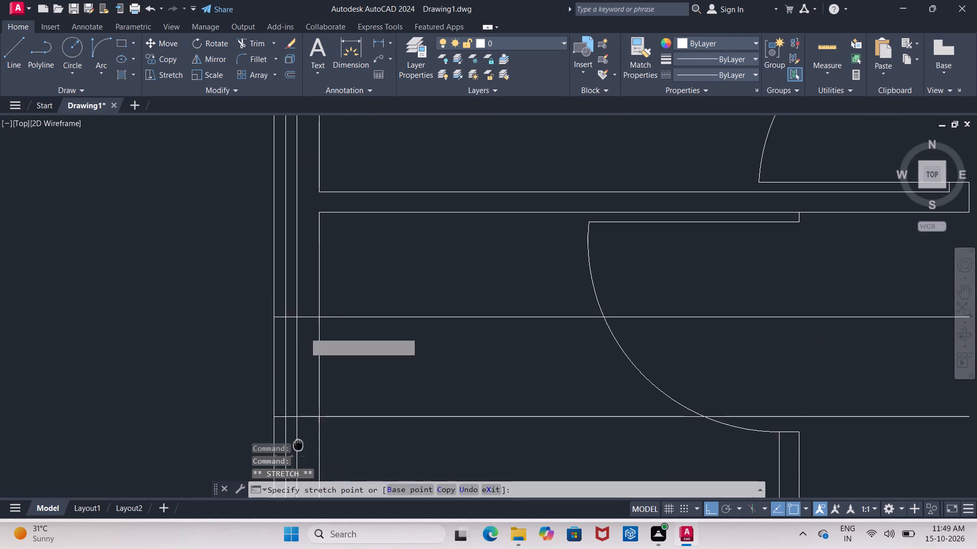
middle_drag(283, 222, 275, 418)
middle_drag(291, 229, 282, 444)
middle_drag(295, 217, 295, 235)
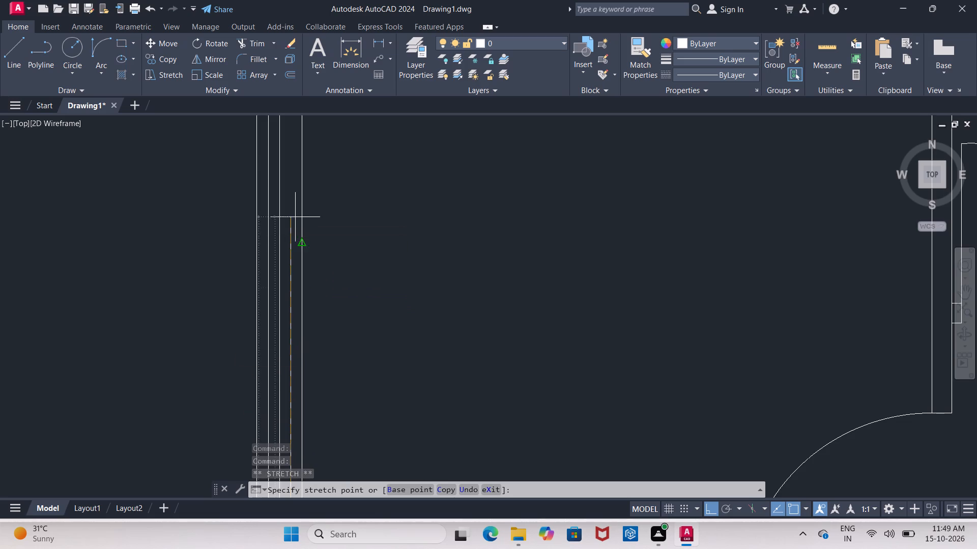
middle_drag(295, 235, 297, 490)
middle_drag(317, 209, 306, 425)
click(311, 285)
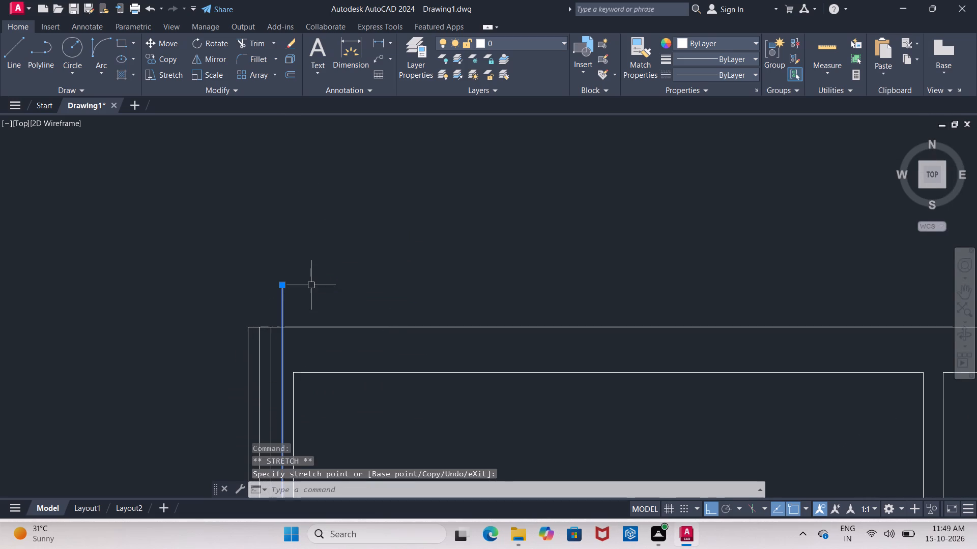
key(Escape)
Erase the centre line of the small left-side room's window.
middle_drag(383, 471, 395, 242)
scroll(391, 249, down, 3)
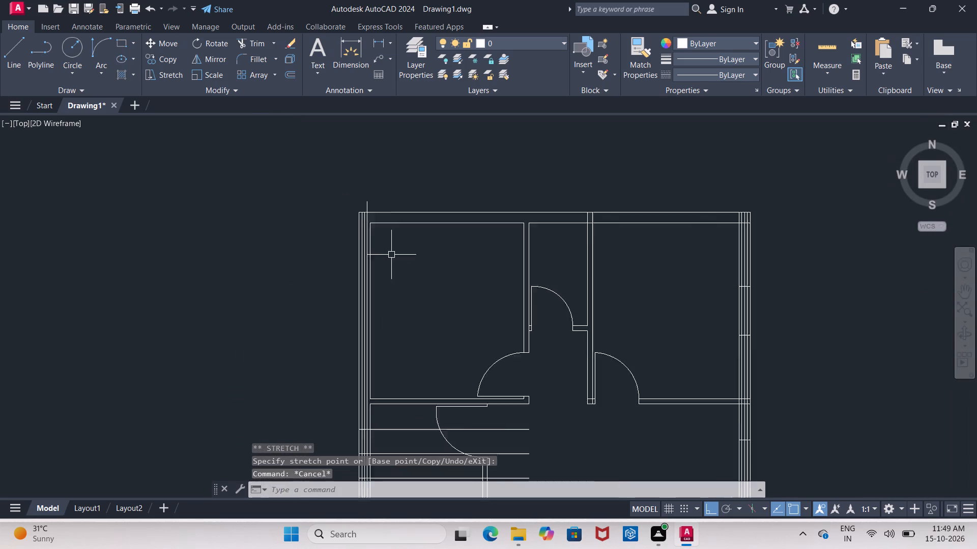
scroll(392, 256, down, 1)
scroll(382, 389, up, 4)
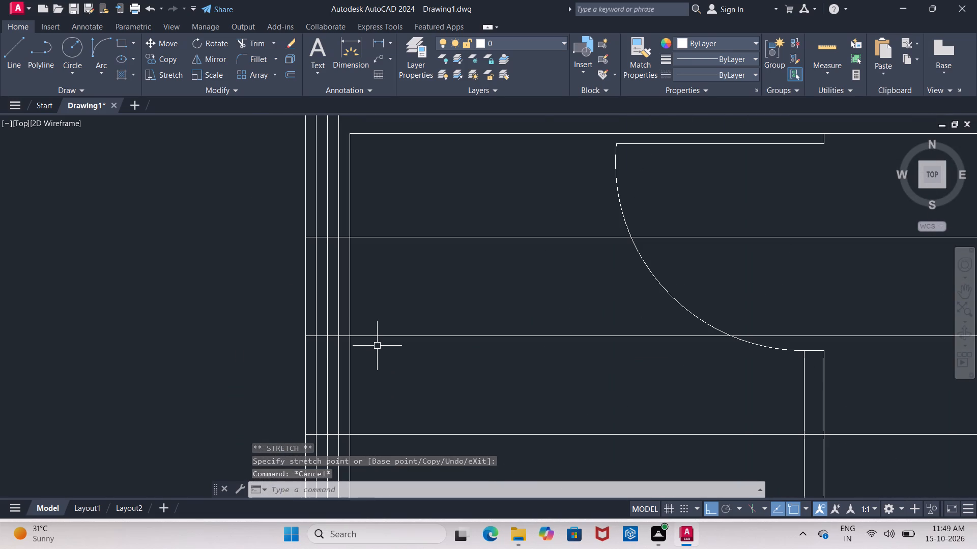
click(380, 335)
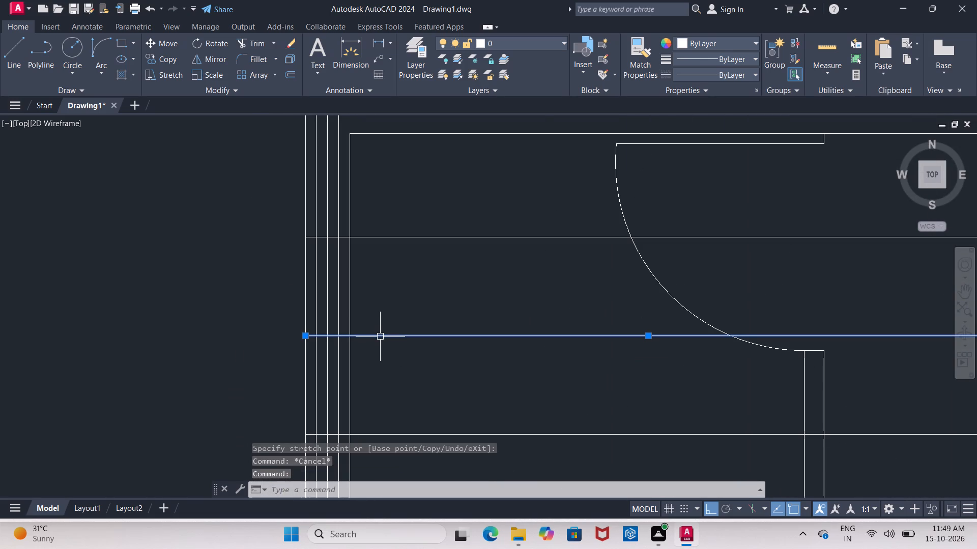
key(Delete)
Trim the small room's two window edge lines back to the inner face of the left outer wall.
key(t)
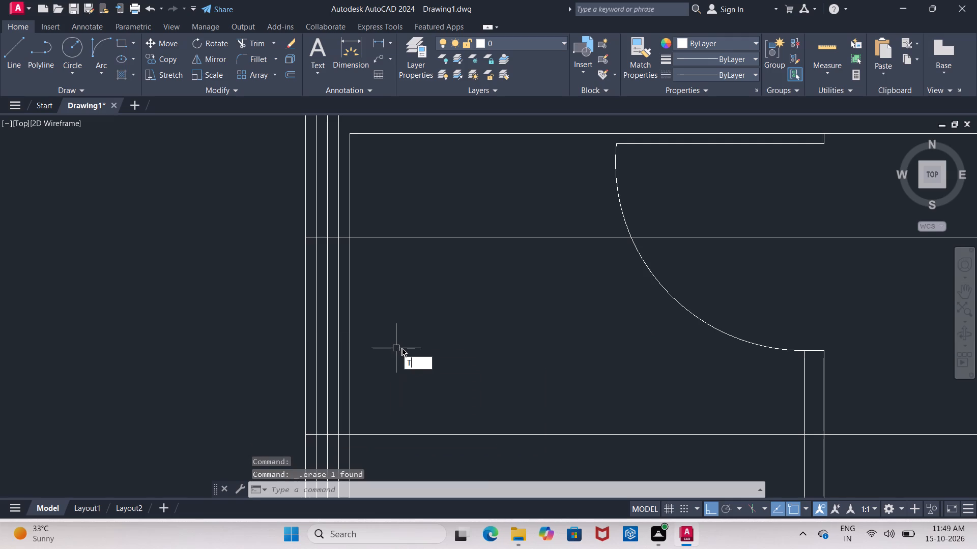
click(419, 390)
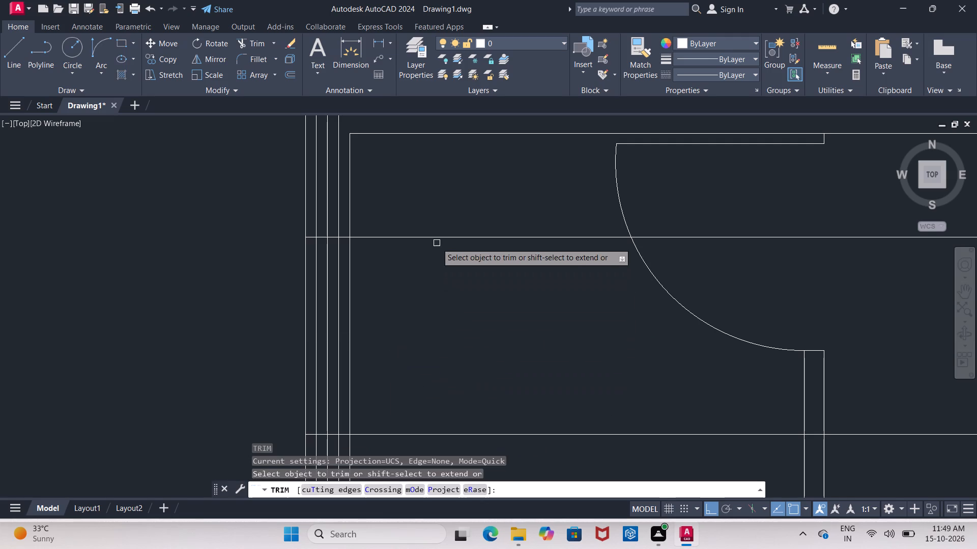
click(437, 239)
middle_drag(424, 381, 442, 298)
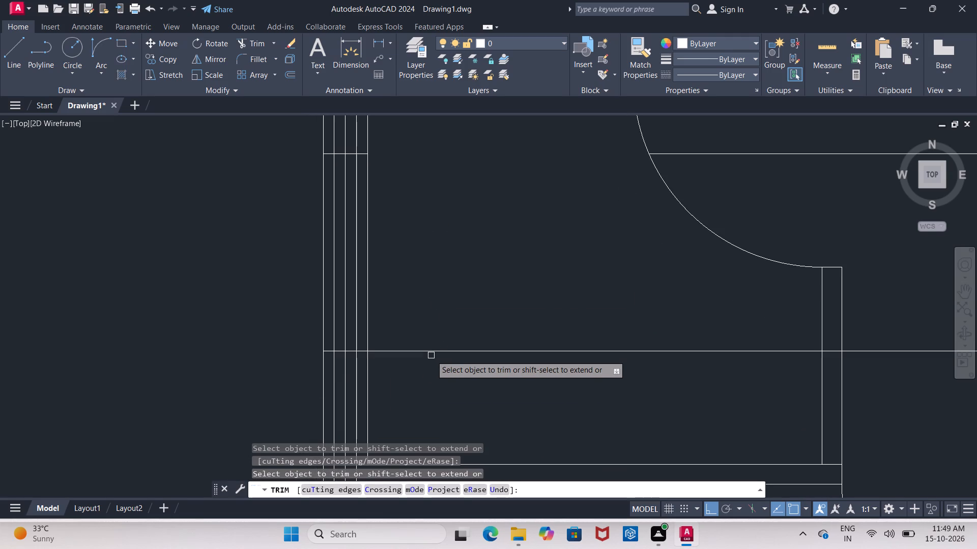
click(432, 351)
middle_drag(648, 267, 561, 333)
scroll(635, 286, down, 1)
key(Escape)
Erase the two leftover pieces of the window edge lines near the small room's door and partition.
click(675, 261)
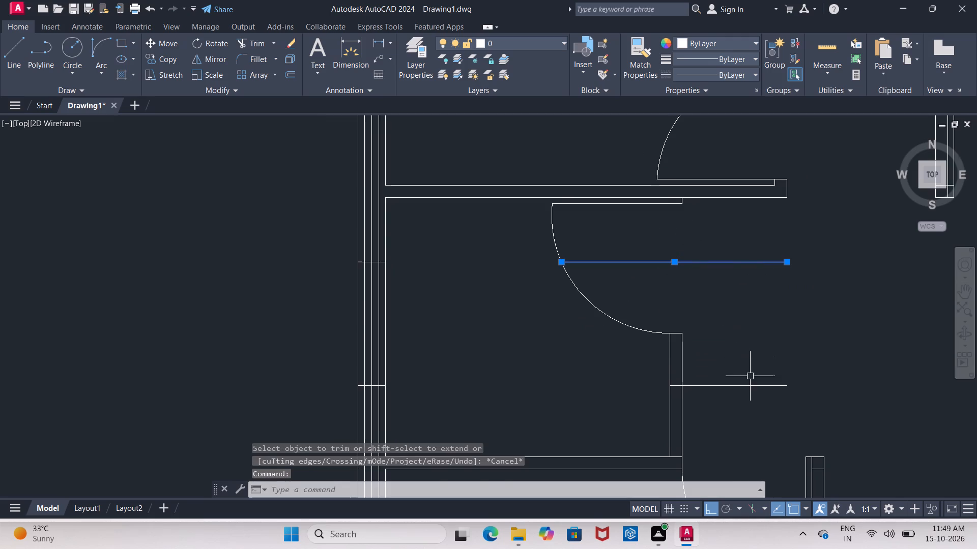
click(746, 390)
click(748, 386)
click(748, 387)
click(748, 386)
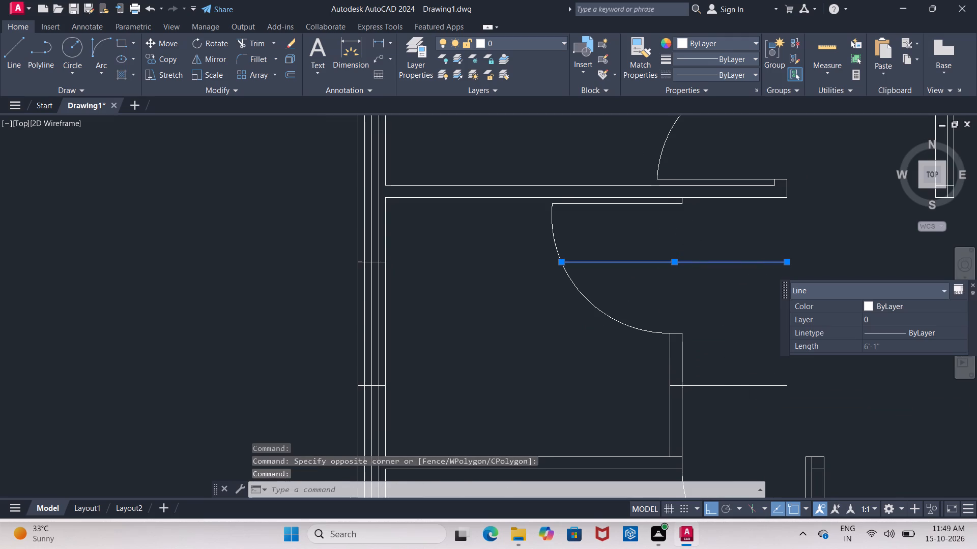
key(Delete)
Offset the upper line of the upper-left bedroom's bottom wall 6' upward as its window's centre line.
scroll(755, 376, down, 2)
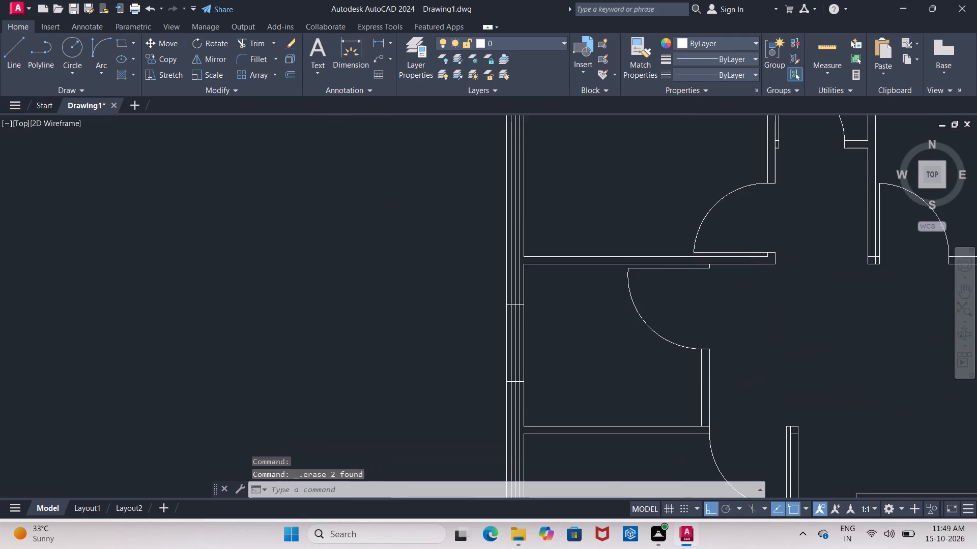
middle_drag(678, 247, 669, 263)
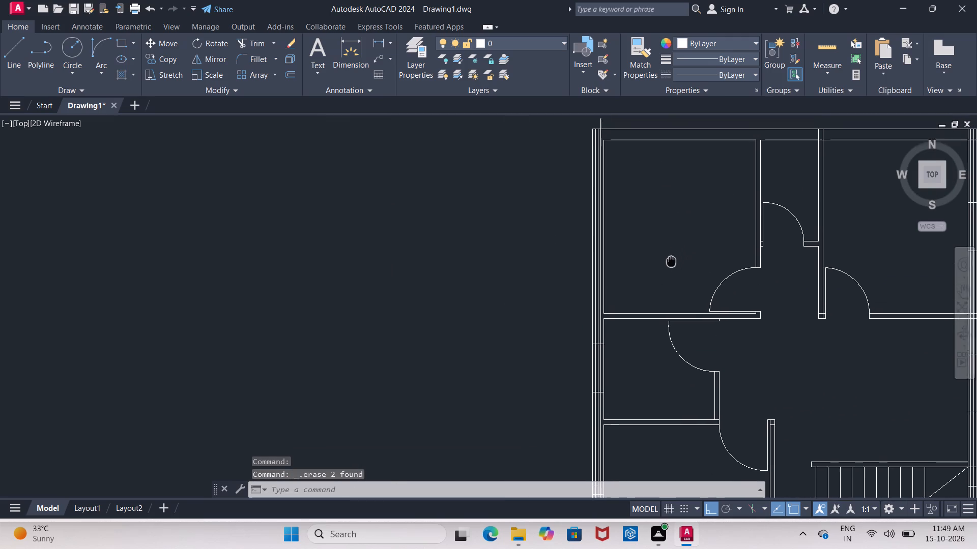
middle_drag(669, 263, 663, 273)
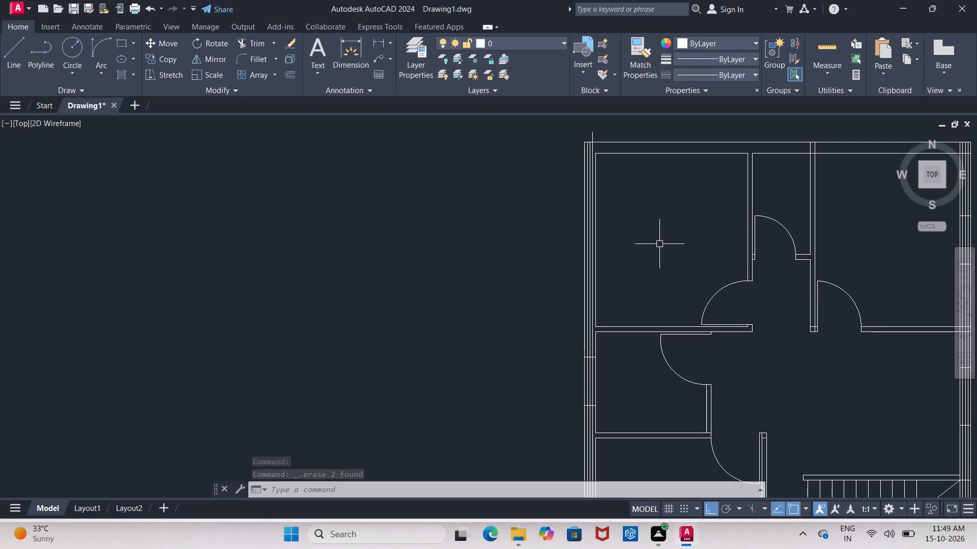
key(o)
key(Return)
text(6')
key(Return)
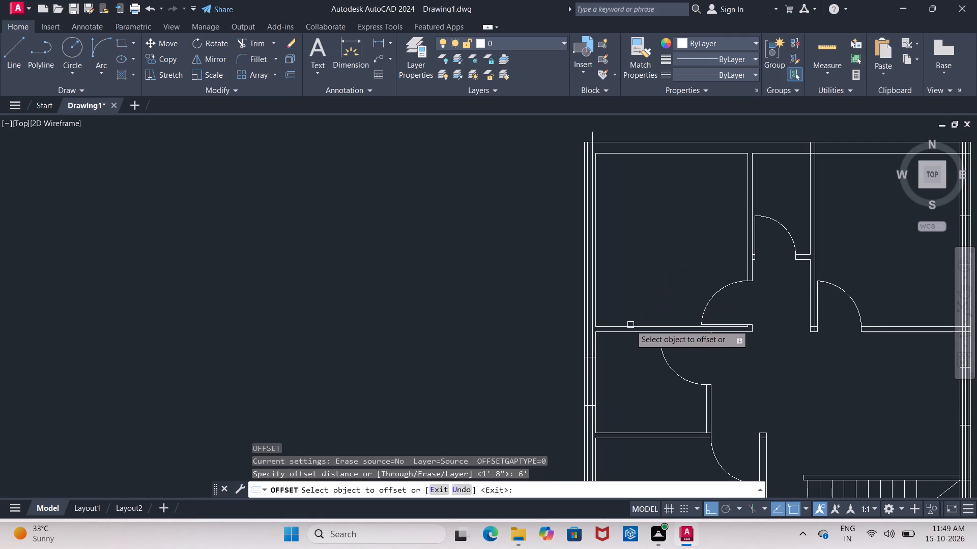
click(630, 326)
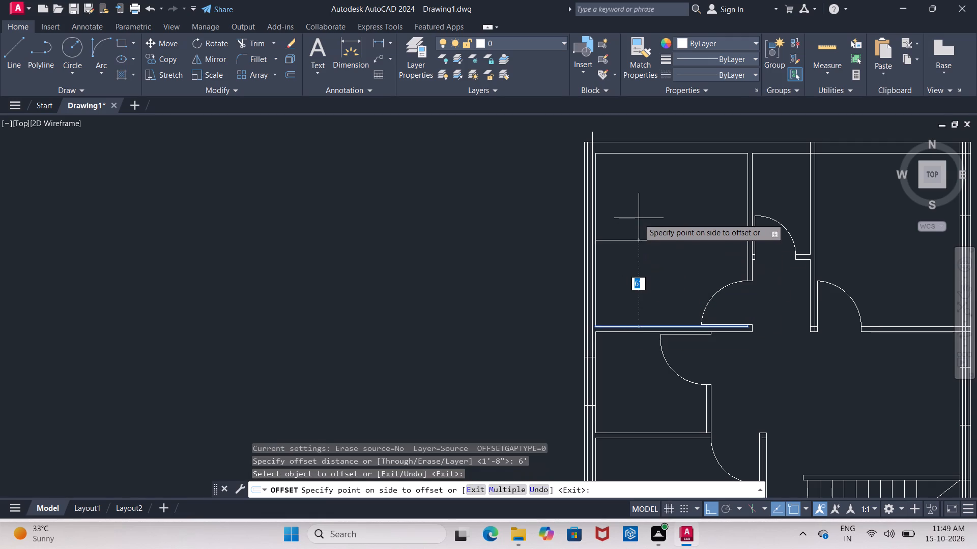
click(639, 218)
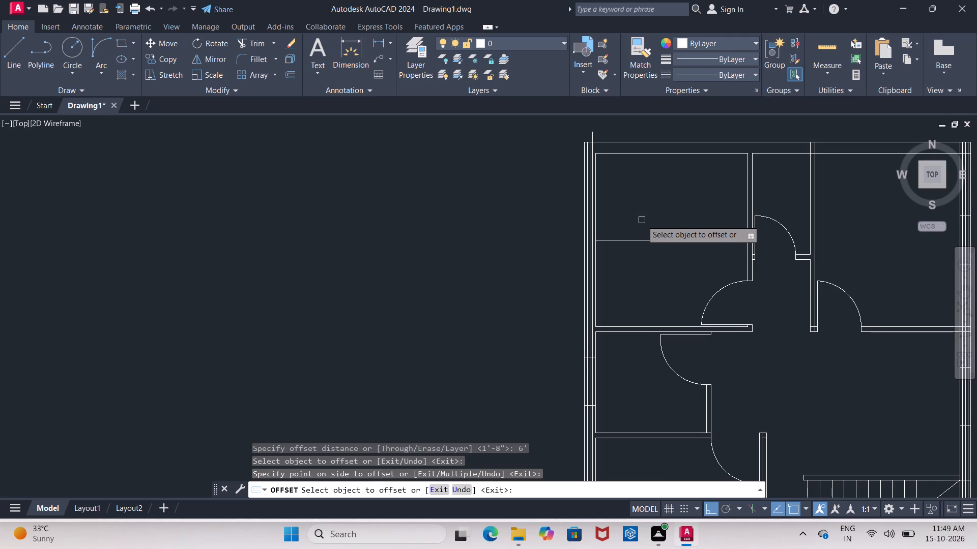
key(Escape)
Extend the upper-left bedroom's window centre line through the left outer wall to its outer face.
text(EX)
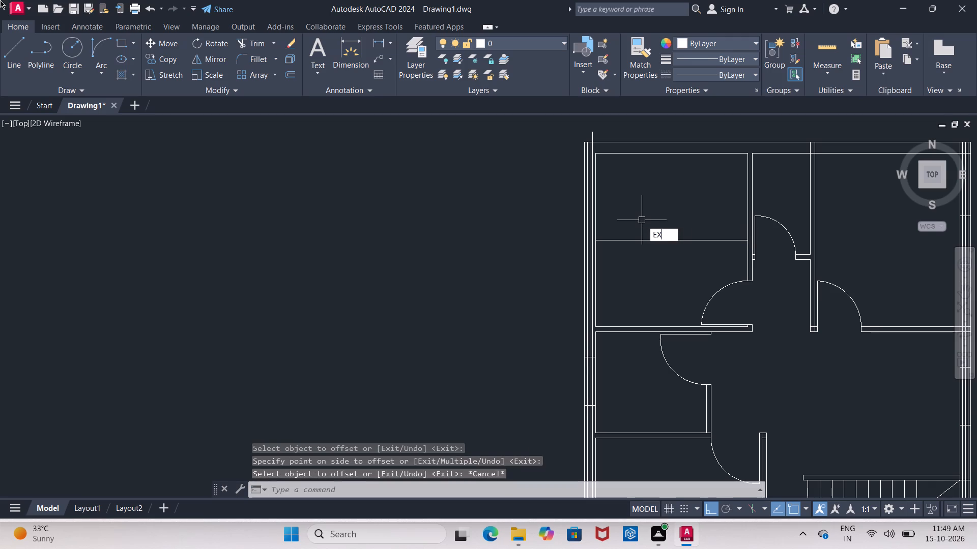
click(658, 246)
click(658, 240)
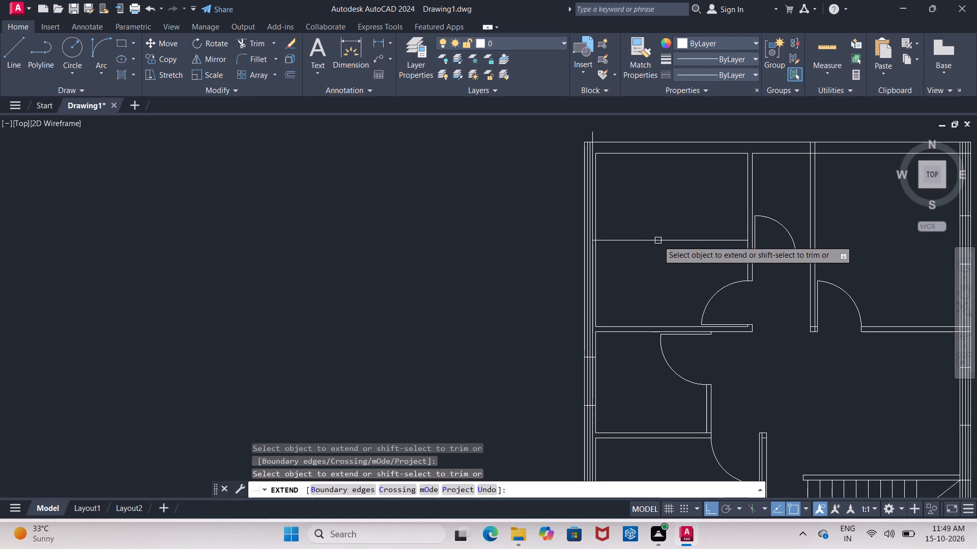
click(658, 240)
click(639, 239)
click(634, 240)
click(625, 241)
key(Escape)
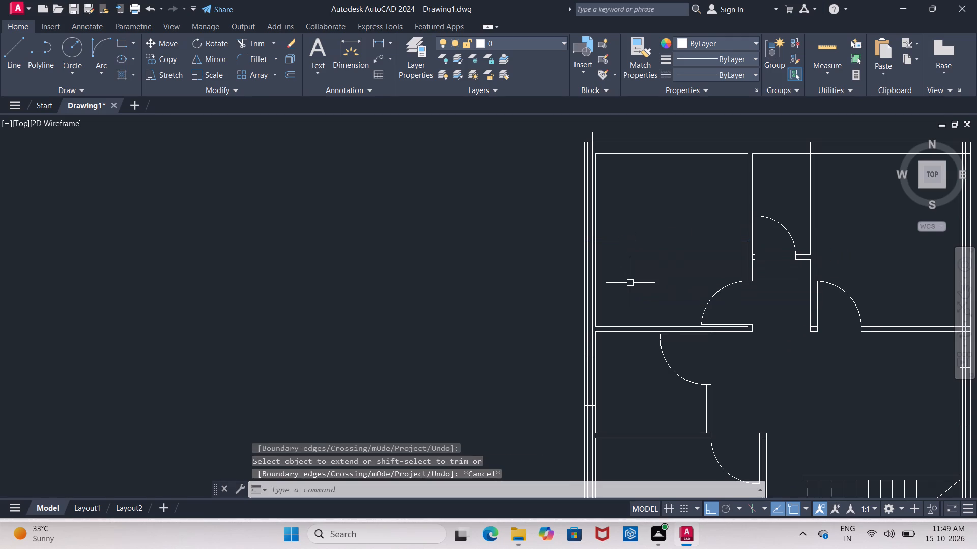
Trim away the part of the upper-left bedroom's window centre line that crosses the room.
key(t)
key(r)
click(657, 303)
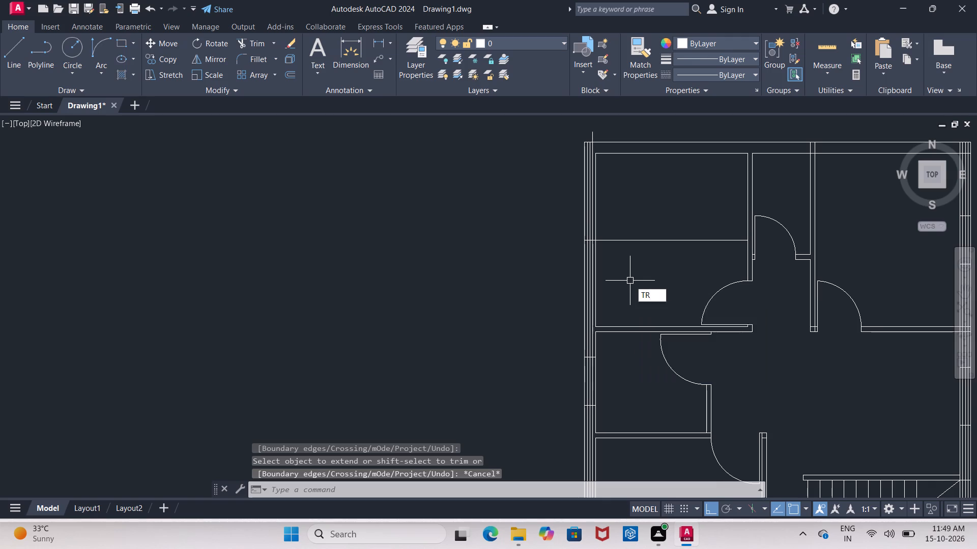
click(630, 241)
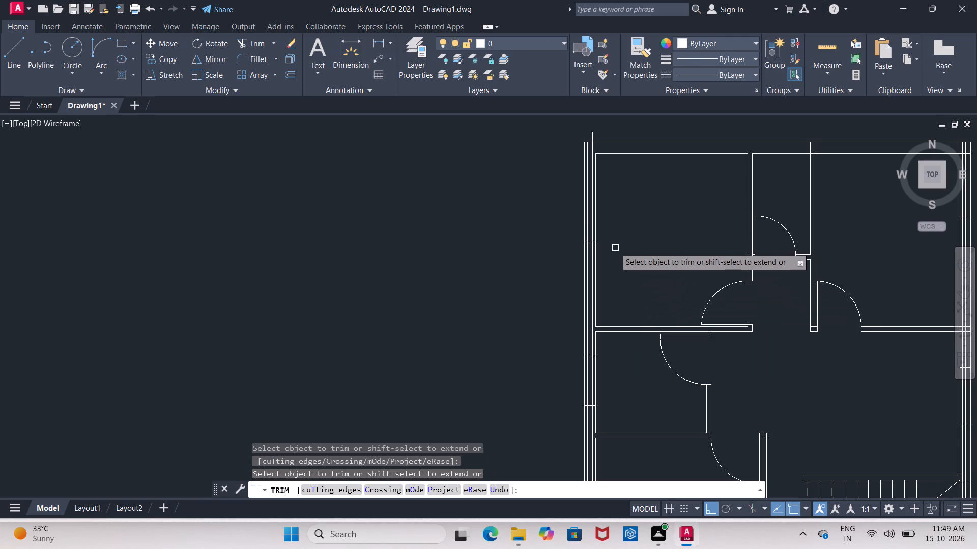
scroll(614, 248, up, 2)
middle_drag(614, 248, 605, 286)
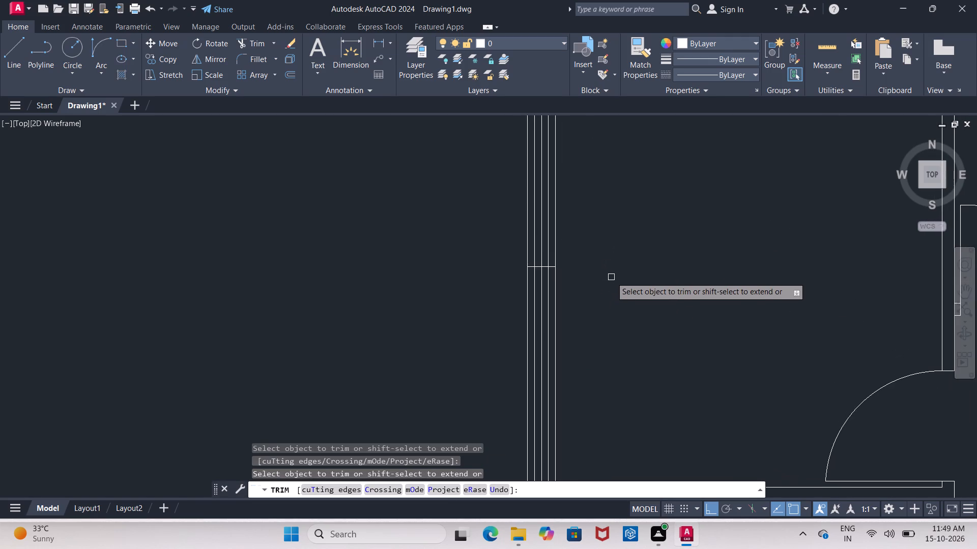
key(Escape)
Offset the upper-left bedroom's window centre line 2' upward and 2' downward as the window's edge lines.
key(o)
key(Return)
key(2)
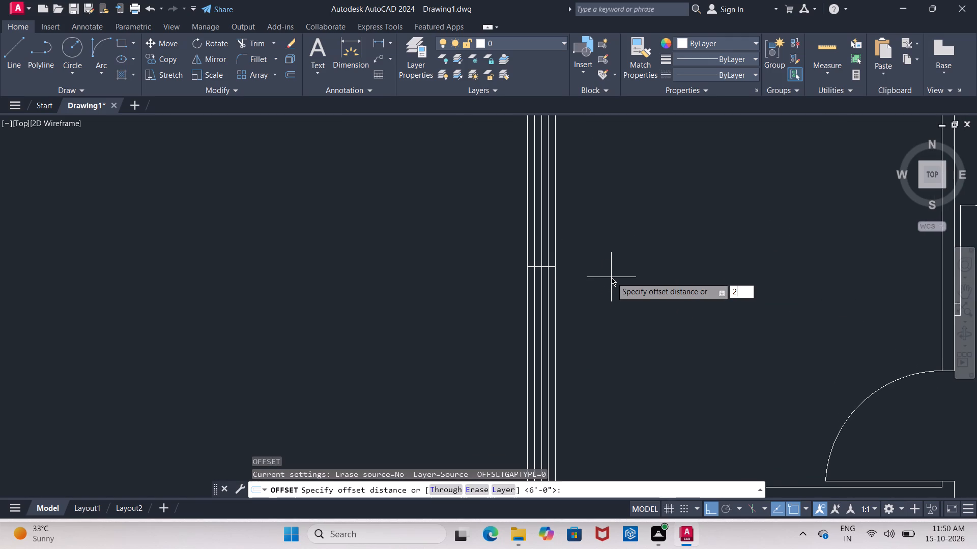
key(apostrophe)
key(Return)
scroll(609, 274, up, 2)
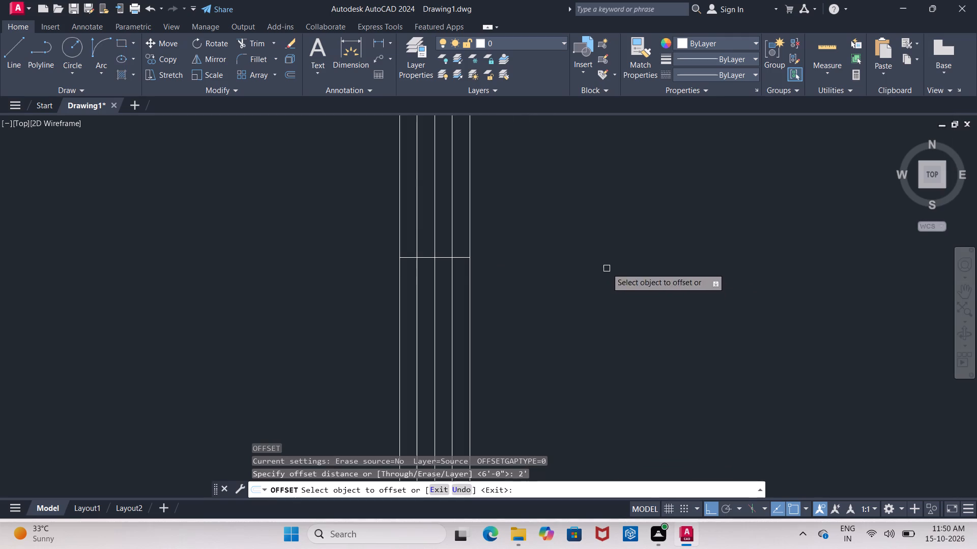
click(442, 258)
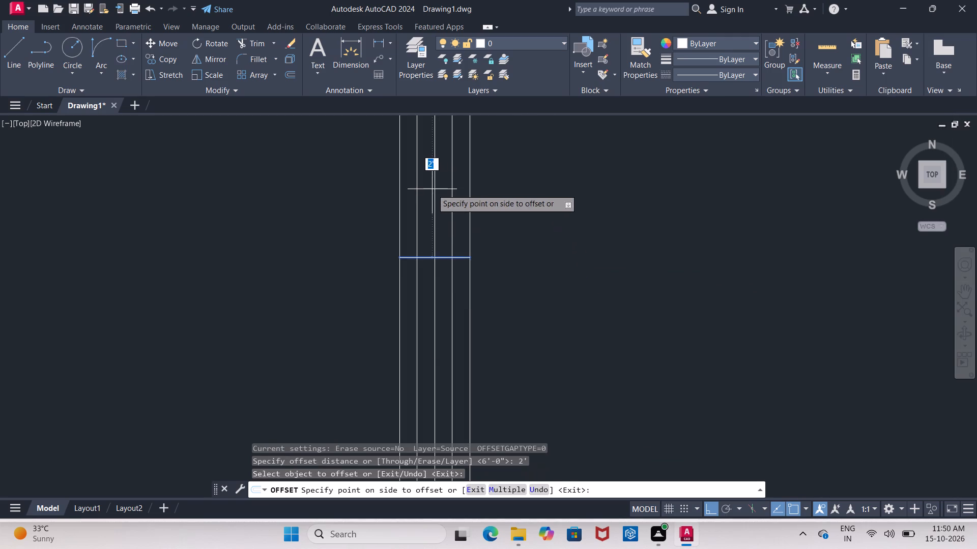
click(432, 189)
click(446, 258)
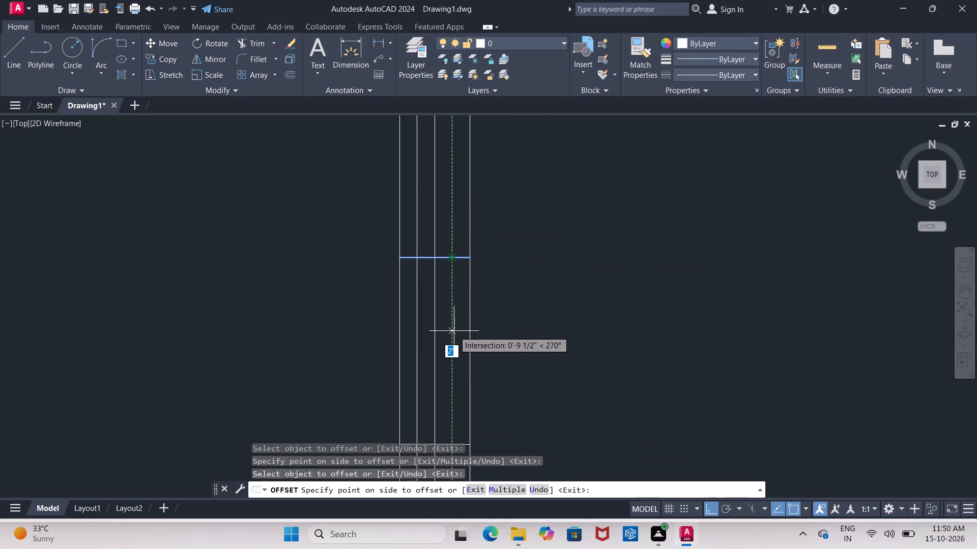
click(447, 340)
scroll(449, 339, down, 3)
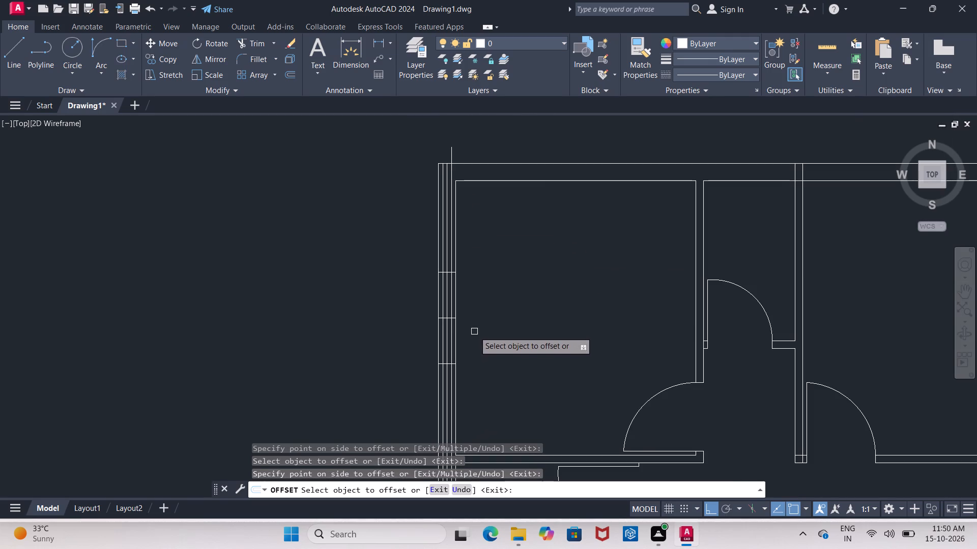
key(Escape)
Erase the centre line of the upper-left bedroom's window.
scroll(454, 321, up, 4)
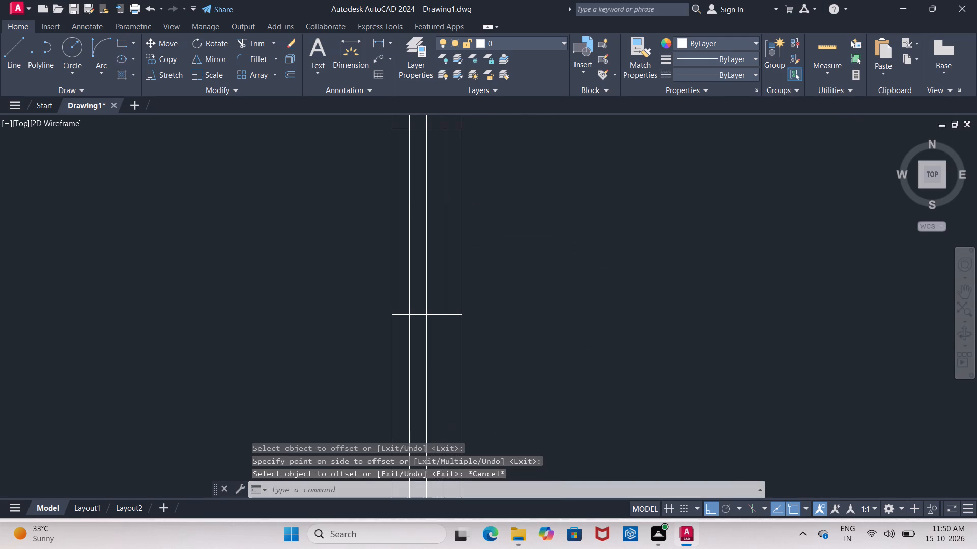
click(436, 316)
key(Delete)
scroll(438, 312, down, 3)
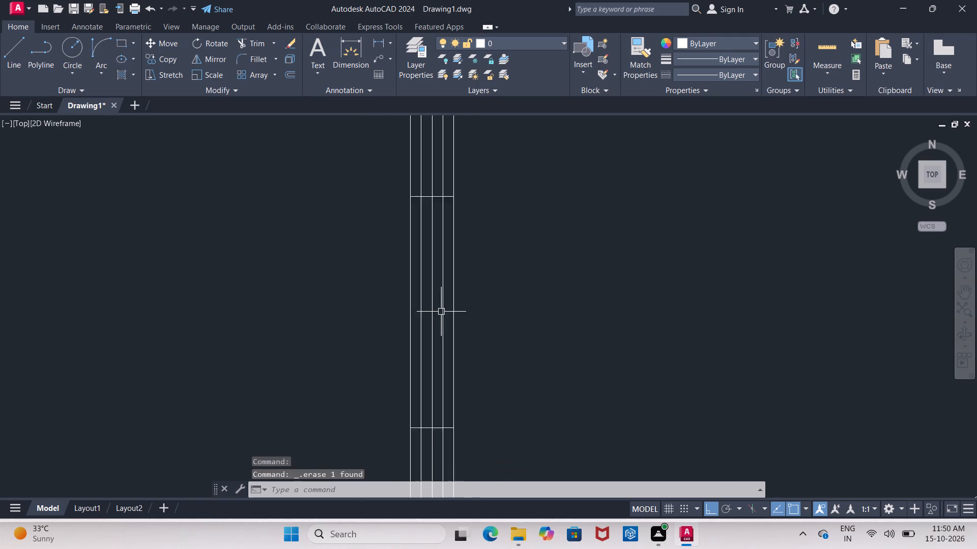
Offset the left wall line of the small room between the two upper bedrooms 2' into the room as a window centre line.
middle_drag(514, 286, 524, 279)
scroll(524, 279, down, 1)
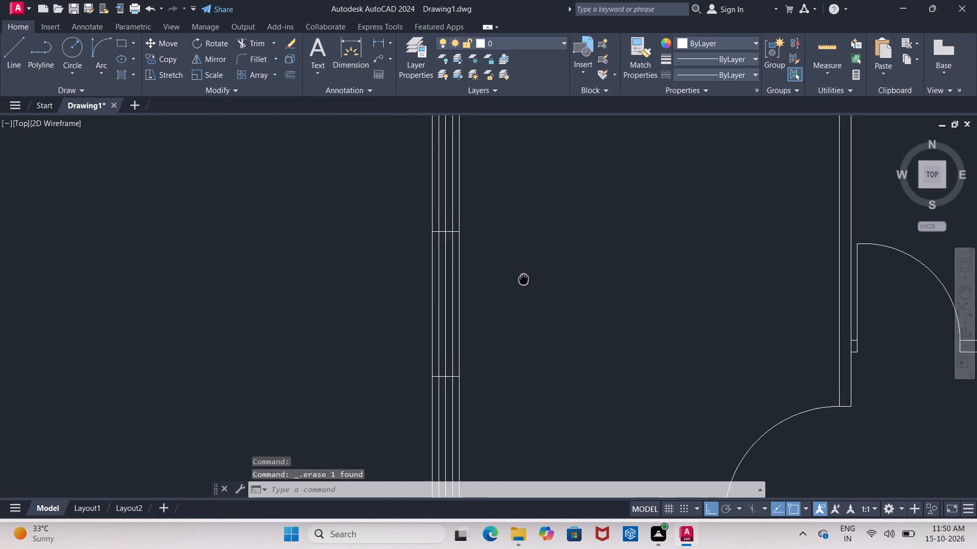
scroll(523, 282, down, 1)
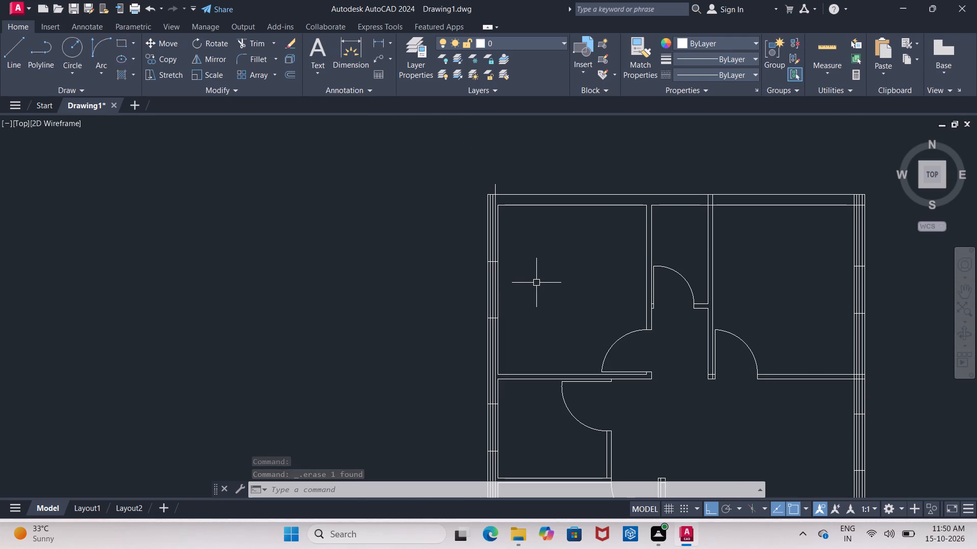
middle_click(536, 283)
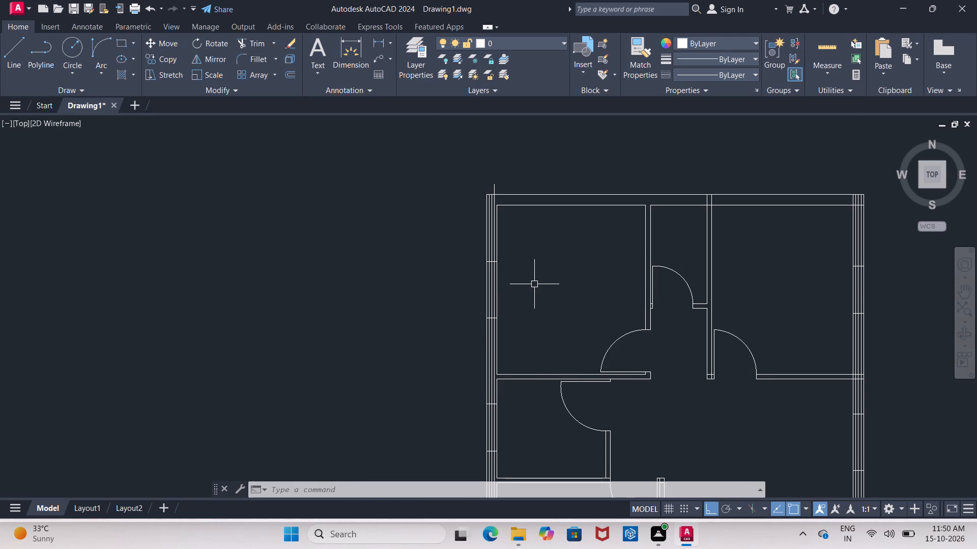
scroll(706, 242, up, 2)
middle_drag(684, 242, 617, 260)
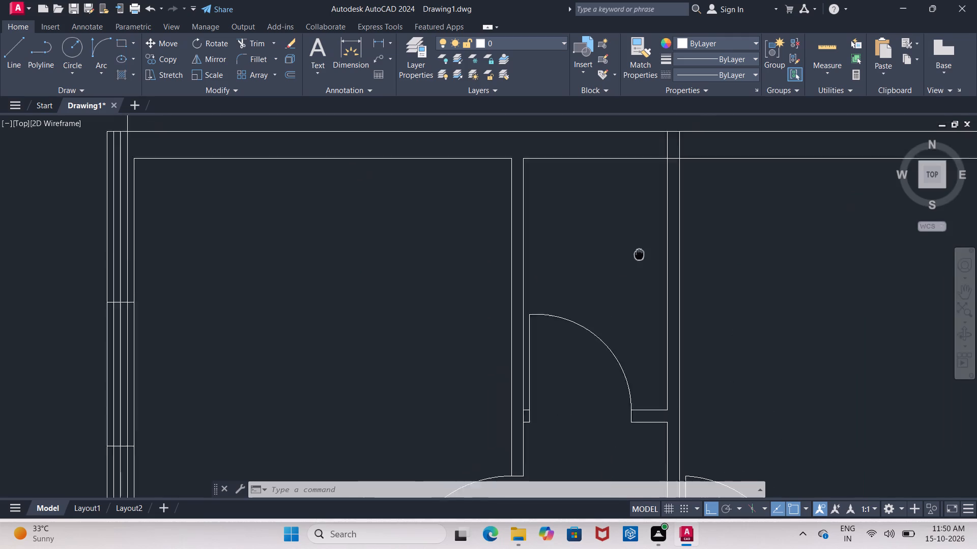
middle_drag(617, 260, 540, 284)
key(Escape)
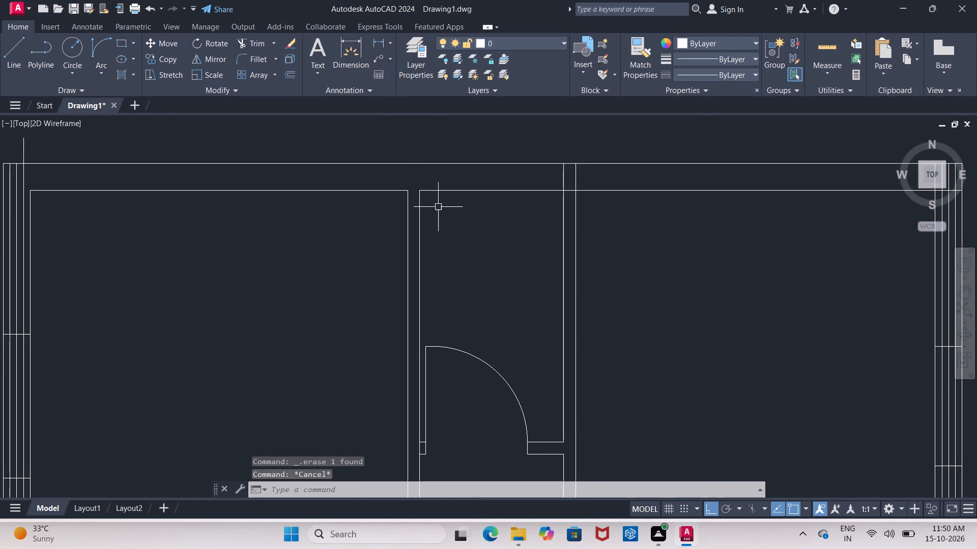
key(Escape)
key(o)
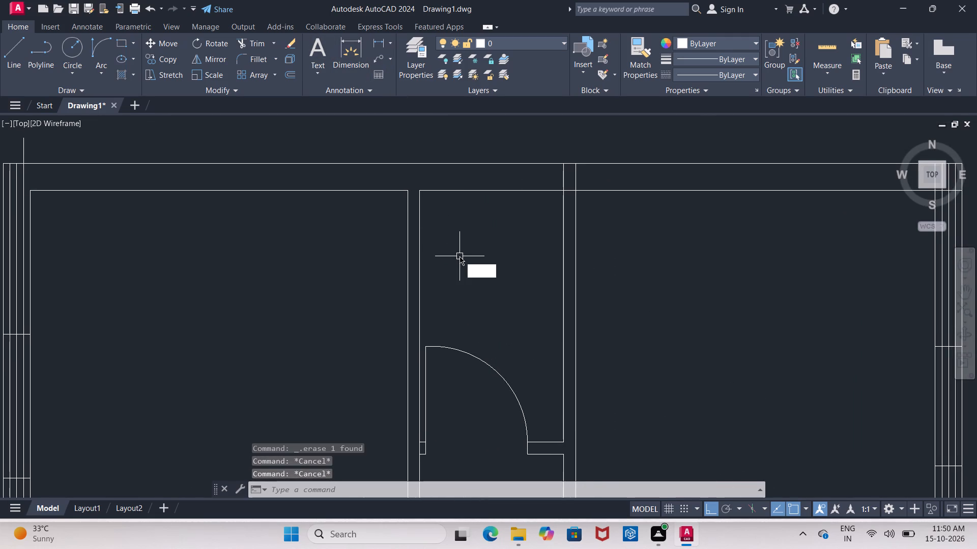
key(Return)
text(2')
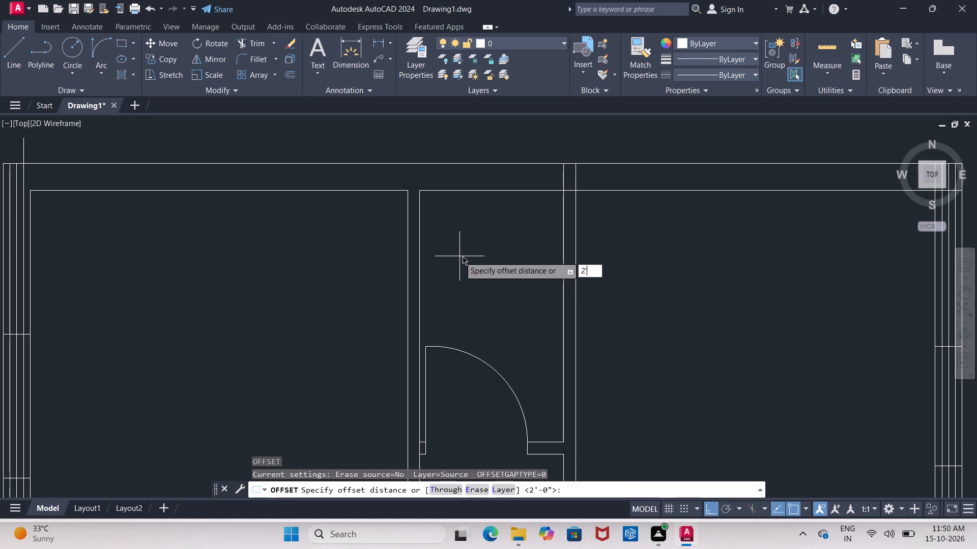
key(space)
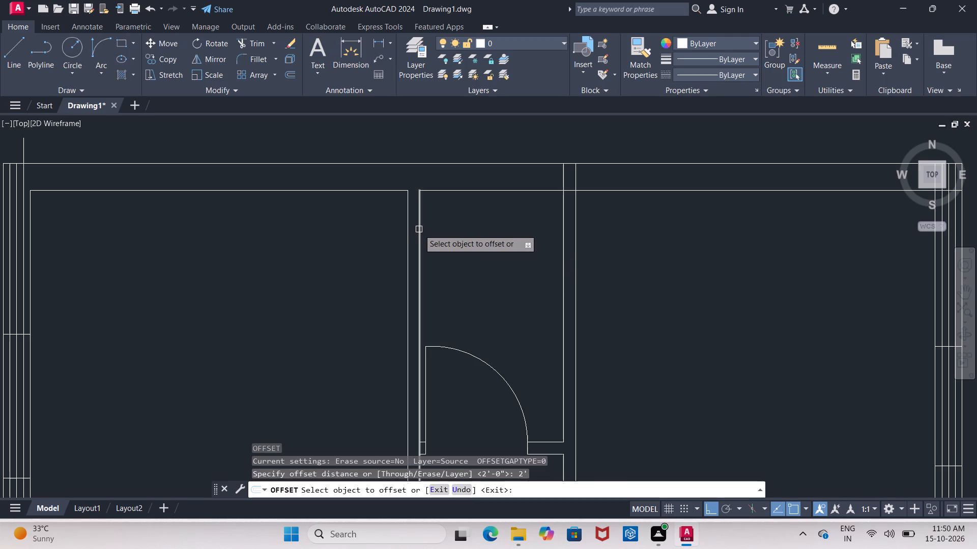
click(419, 229)
click(500, 228)
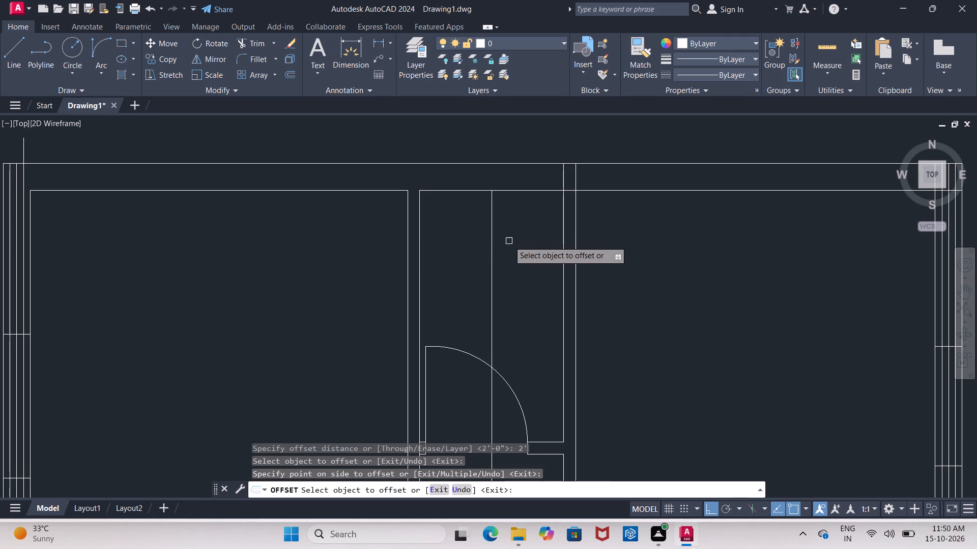
key(Escape)
Extend the small room's window centre line through the top wall to its outer face.
text(EX)
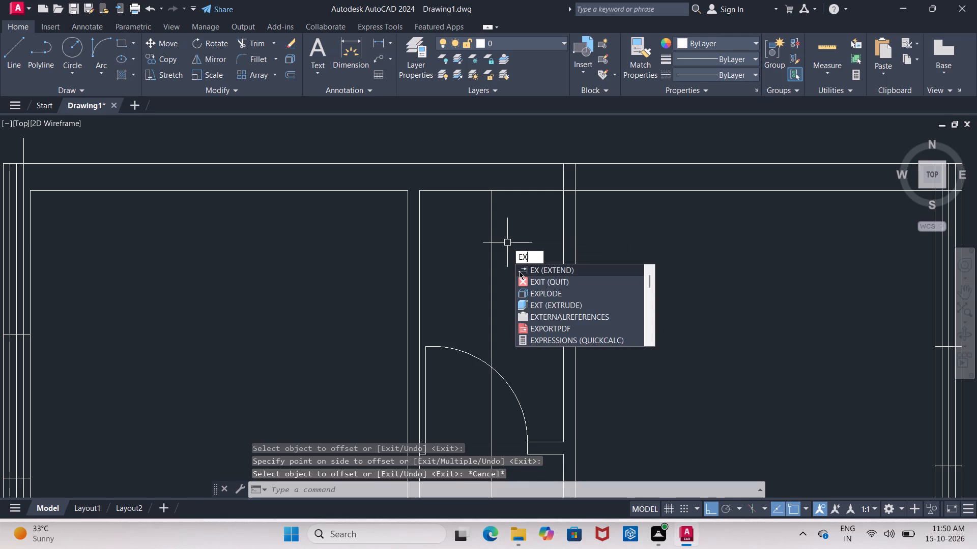
click(519, 271)
click(489, 252)
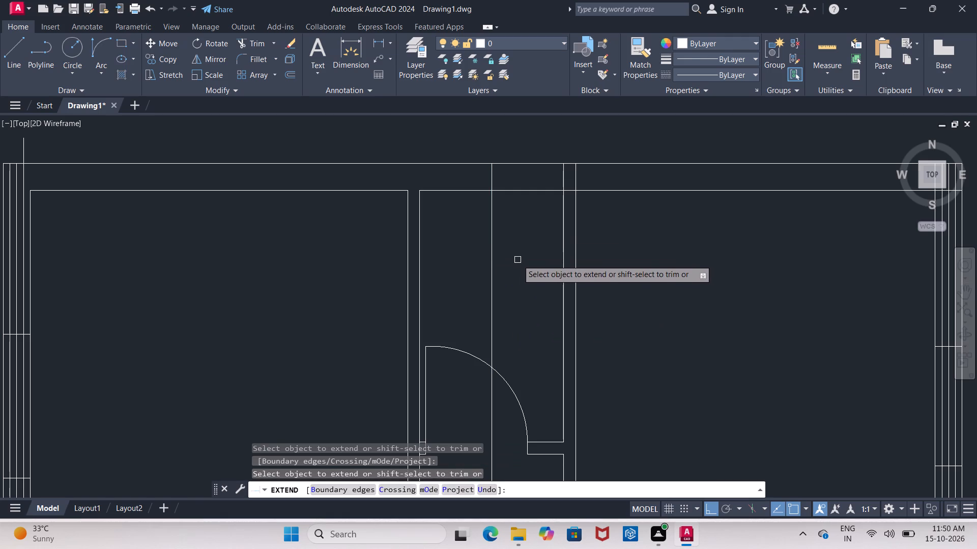
key(Escape)
Offset the small room's window centre line 1' to each side as the window's edge lines.
key(o)
key(Return)
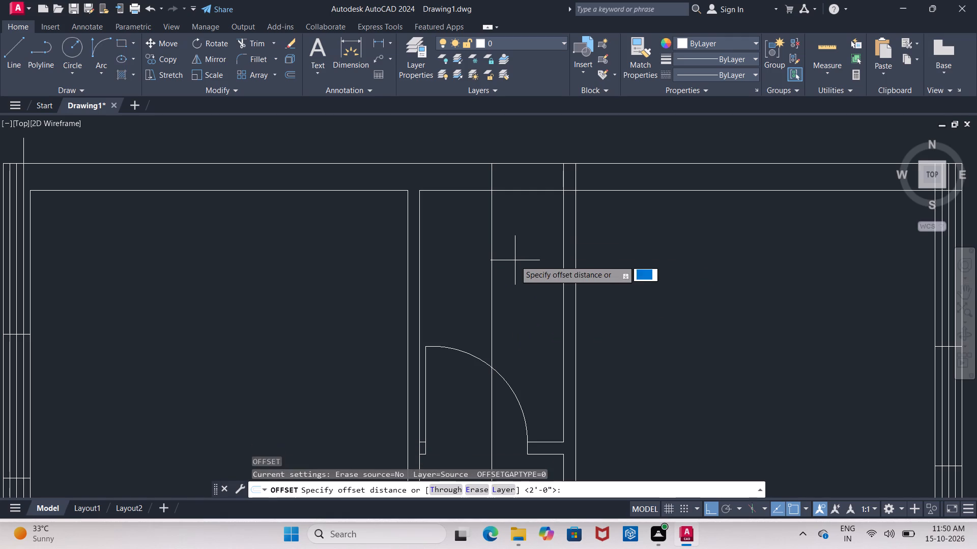
key(1)
key(apostrophe)
key(Return)
click(492, 243)
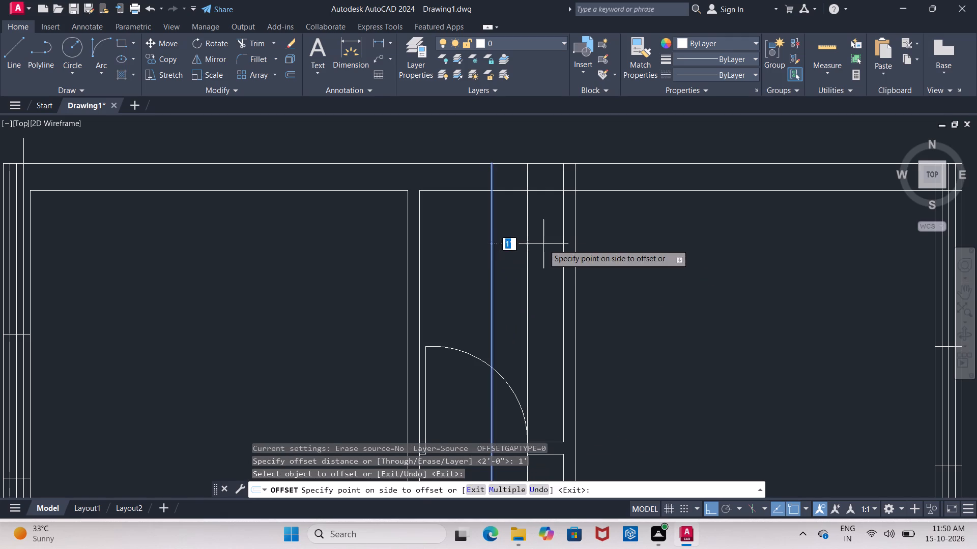
click(543, 244)
click(485, 239)
click(491, 239)
click(438, 235)
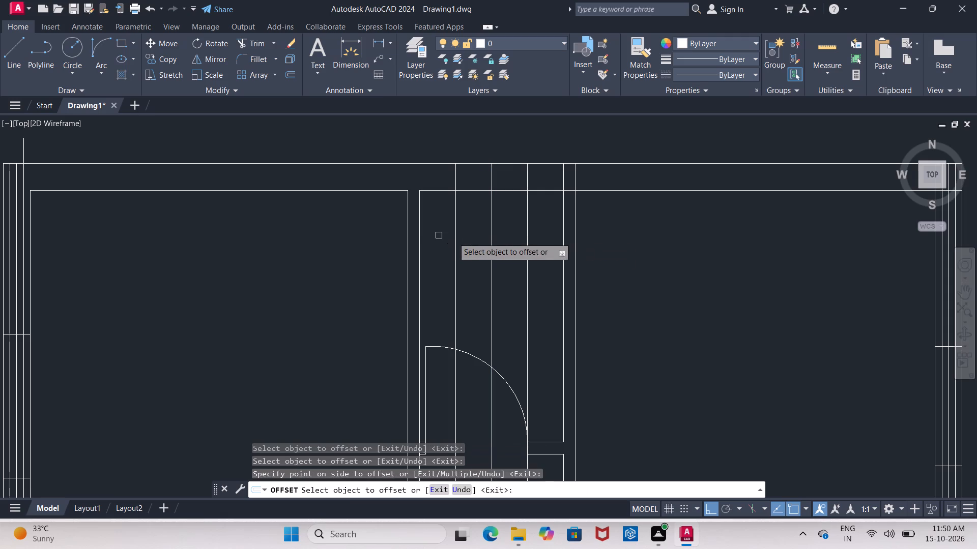
key(Escape)
Trim the window's centre and edge lines between the top wall's inner face and the small room's door swing.
key(t)
key(r)
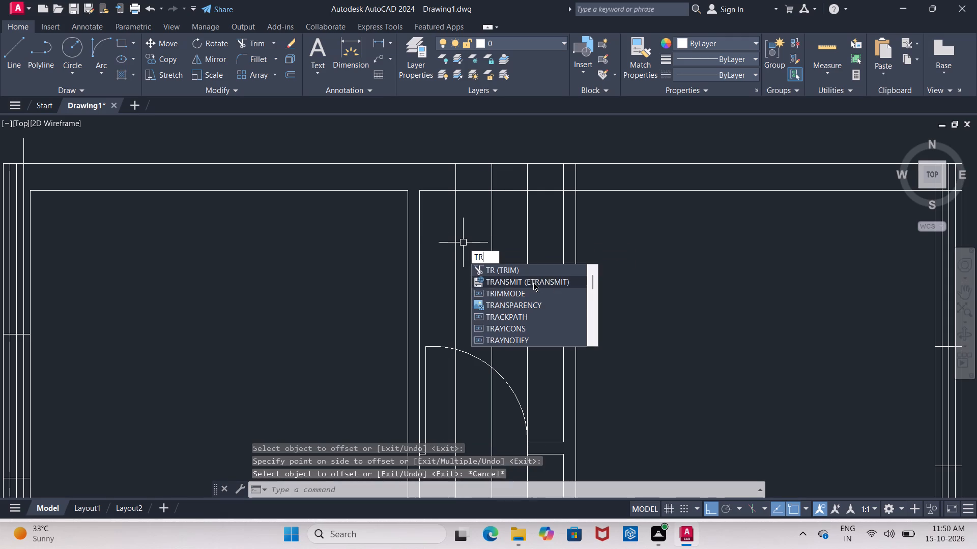
click(532, 274)
drag(437, 247, 525, 309)
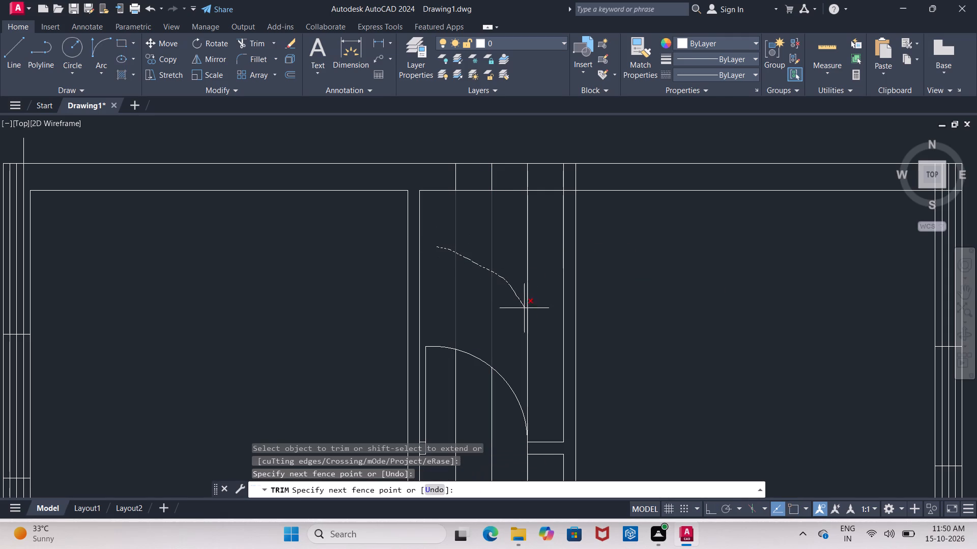
drag(525, 309, 530, 319)
middle_drag(531, 318, 508, 205)
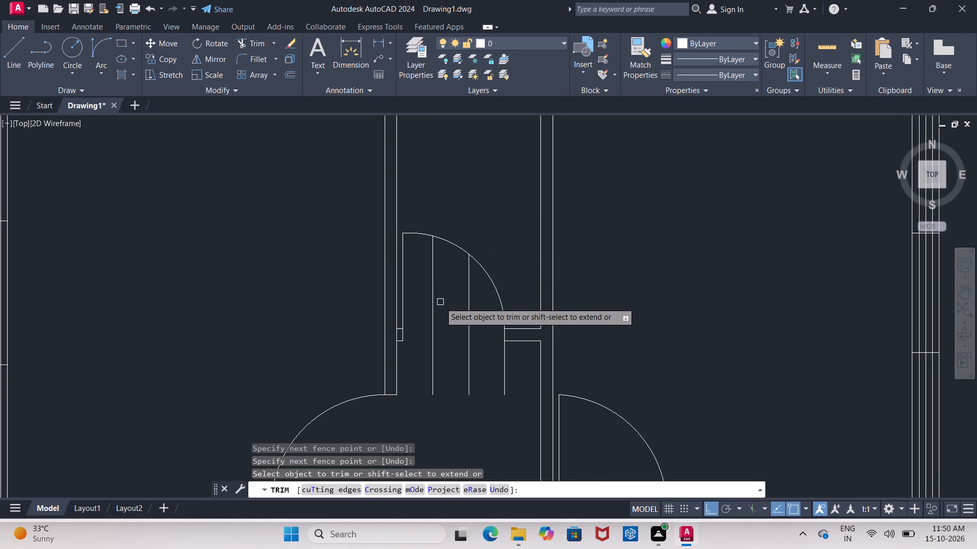
key(Escape)
Erase the three leftover line pieces running through the small room's door swing and opening.
click(433, 308)
click(467, 316)
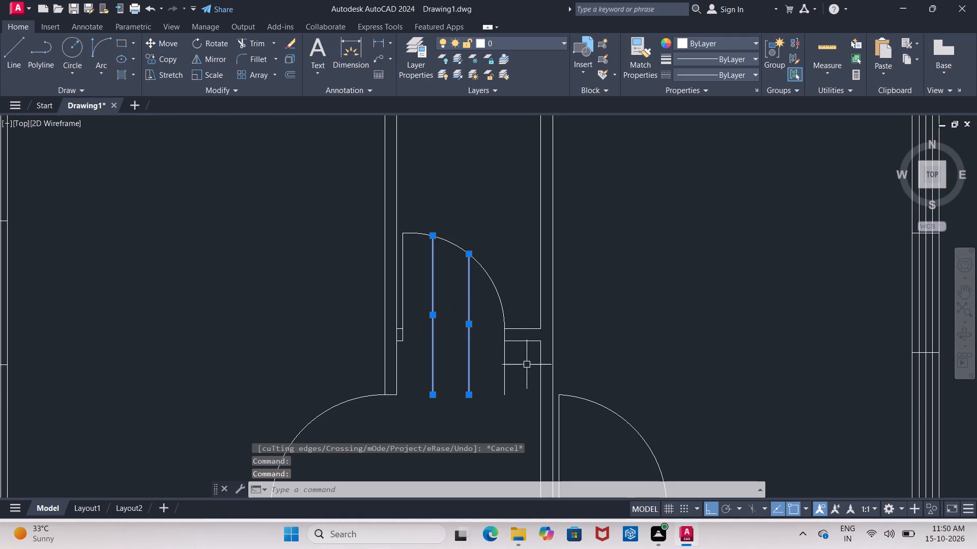
click(504, 383)
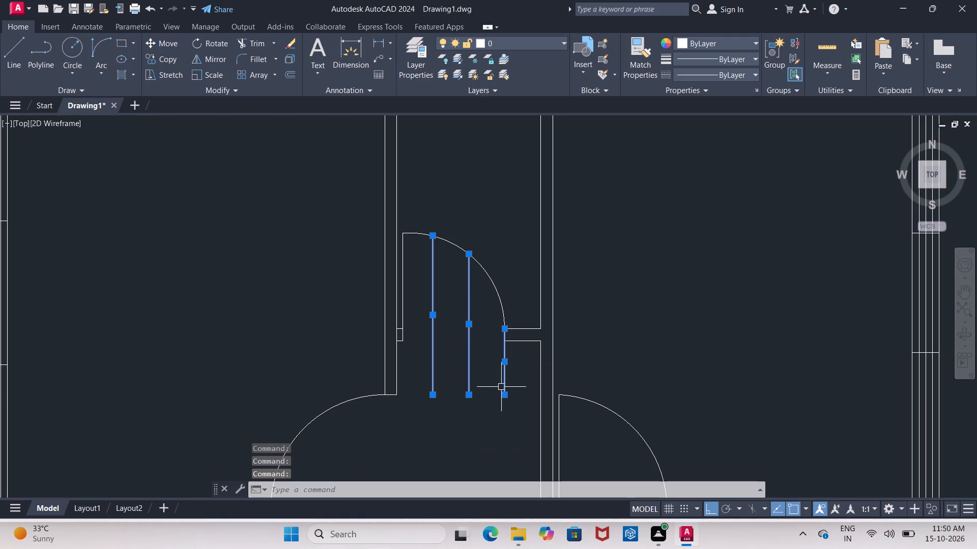
key(Delete)
Erase the centre line of the small room's window in the top wall.
middle_drag(511, 231, 482, 486)
scroll(447, 378, down, 1)
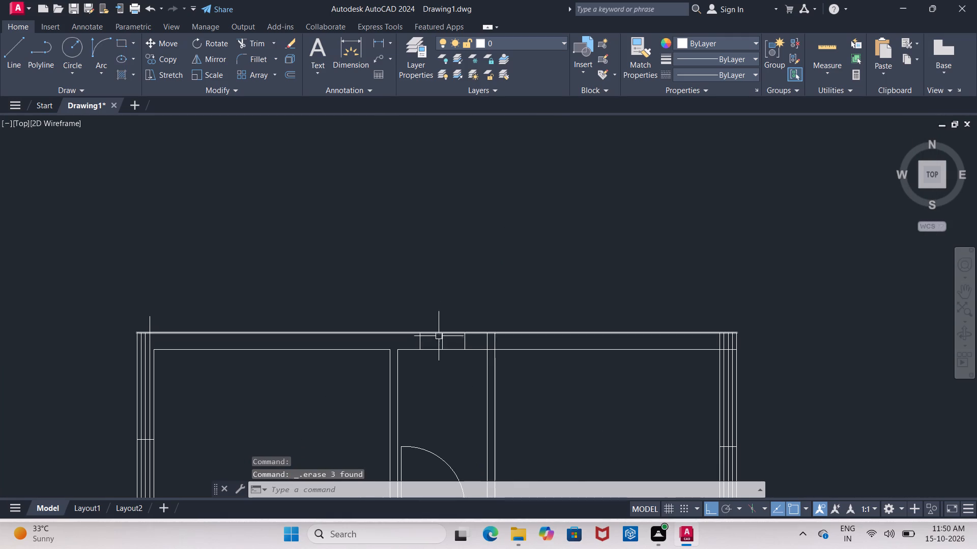
scroll(438, 347, up, 2)
click(443, 338)
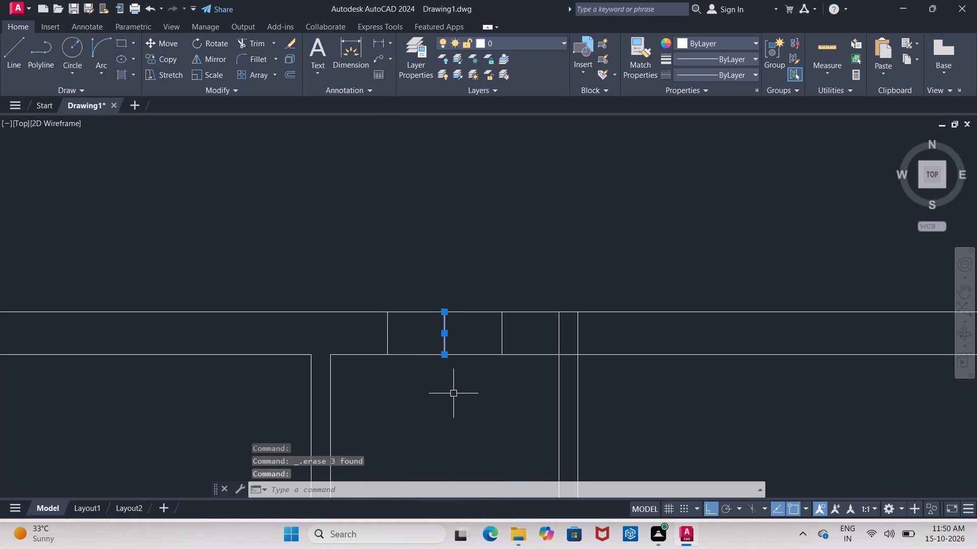
key(Delete)
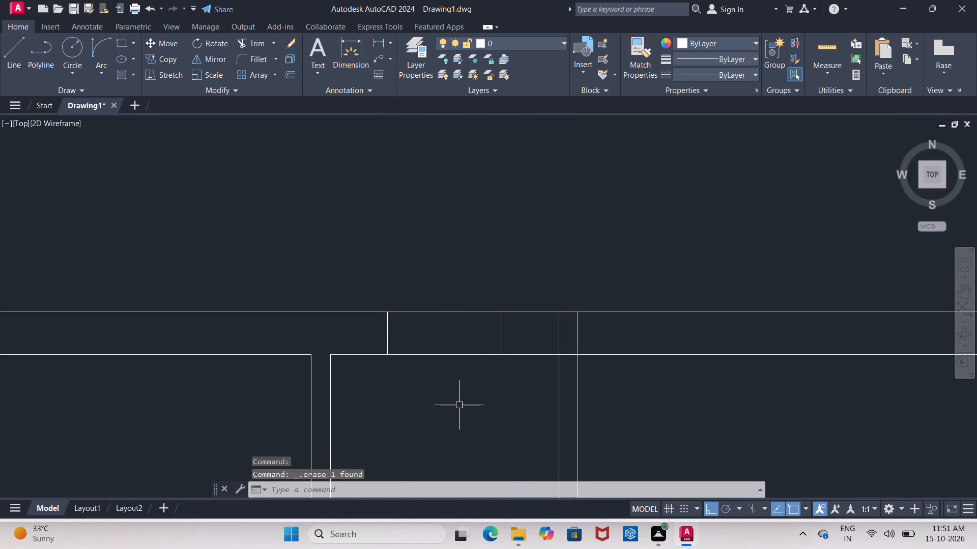
Offset the top wall's outer and inner faces 2.25" into the wall, plus a middle line 2.25" below the upper offset.
key(o)
key(Return)
text(2.25)
key(shift+quotedbl)
key(Return)
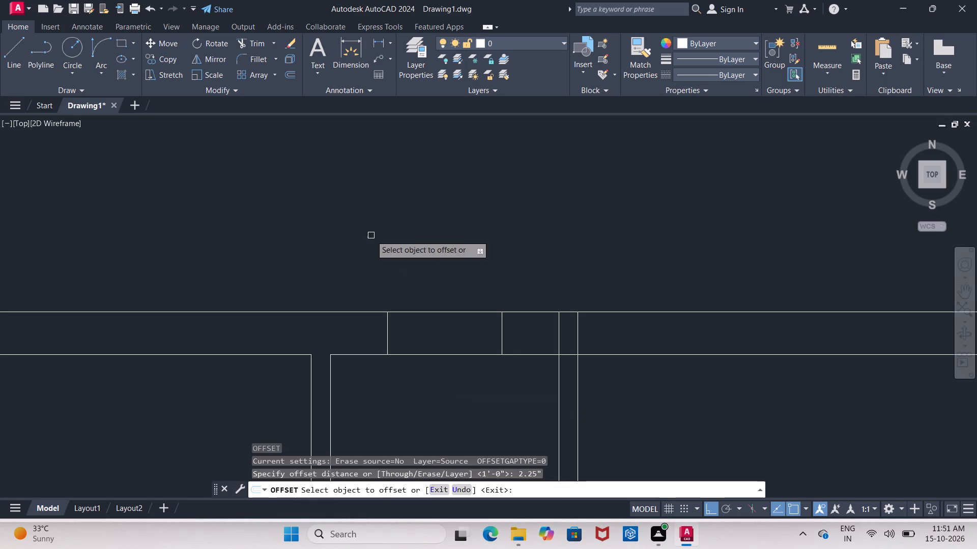
click(433, 314)
drag(433, 323, 433, 328)
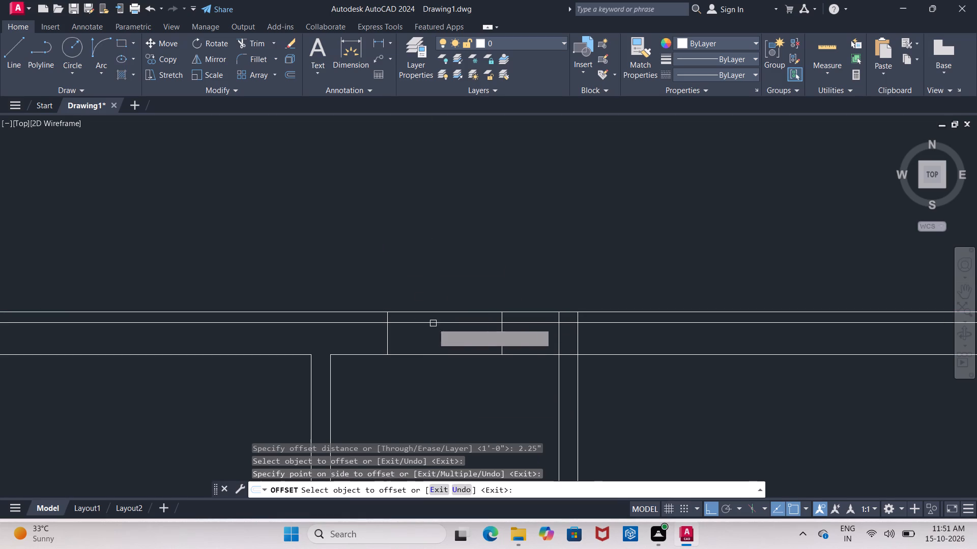
click(440, 357)
click(440, 339)
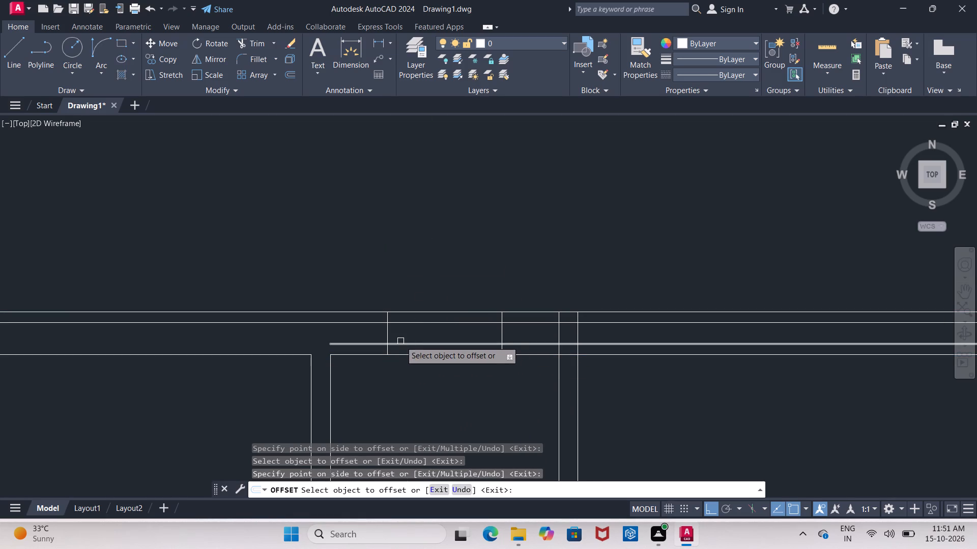
click(418, 324)
click(417, 333)
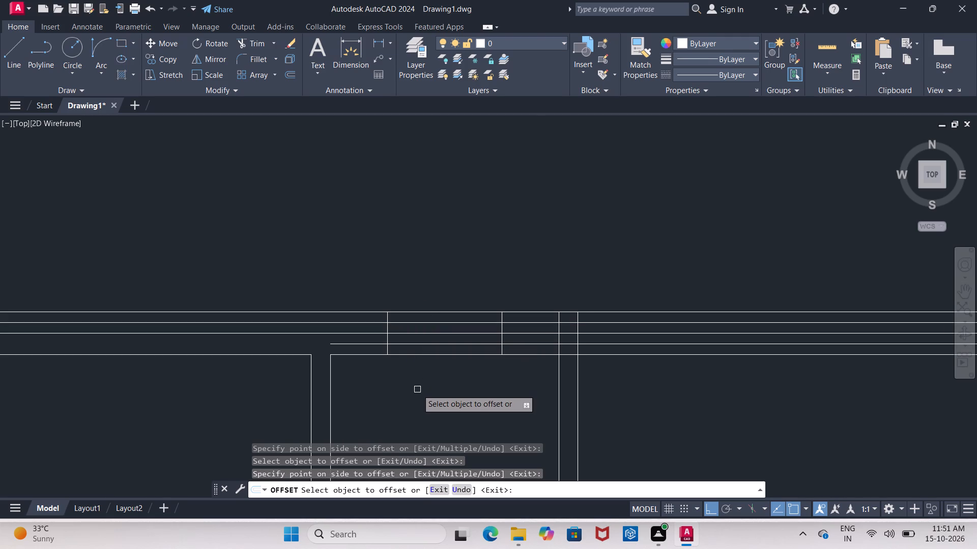
key(Escape)
Trim the three glass lines beyond both edges of the small room's window, including their pieces inside the adjoining partition wall.
text(TR)
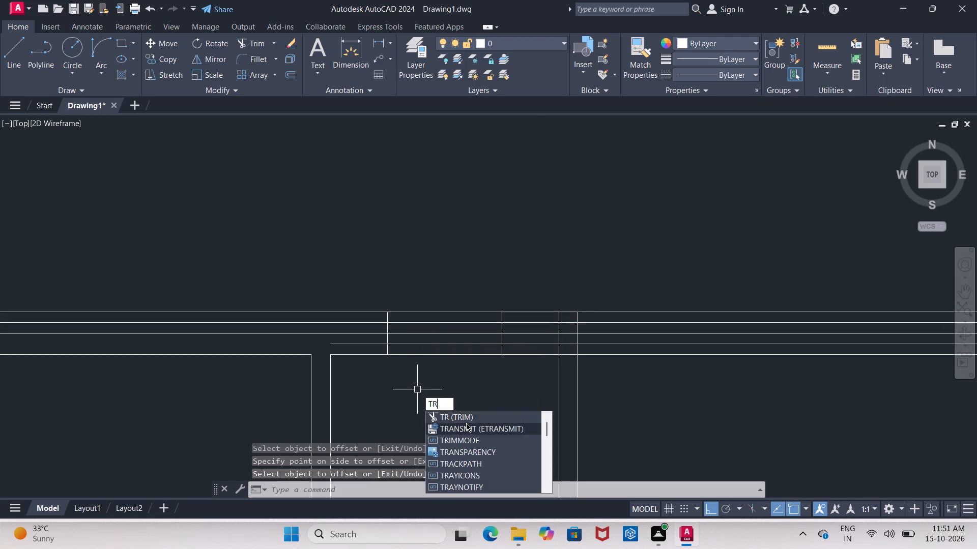
click(465, 420)
click(357, 320)
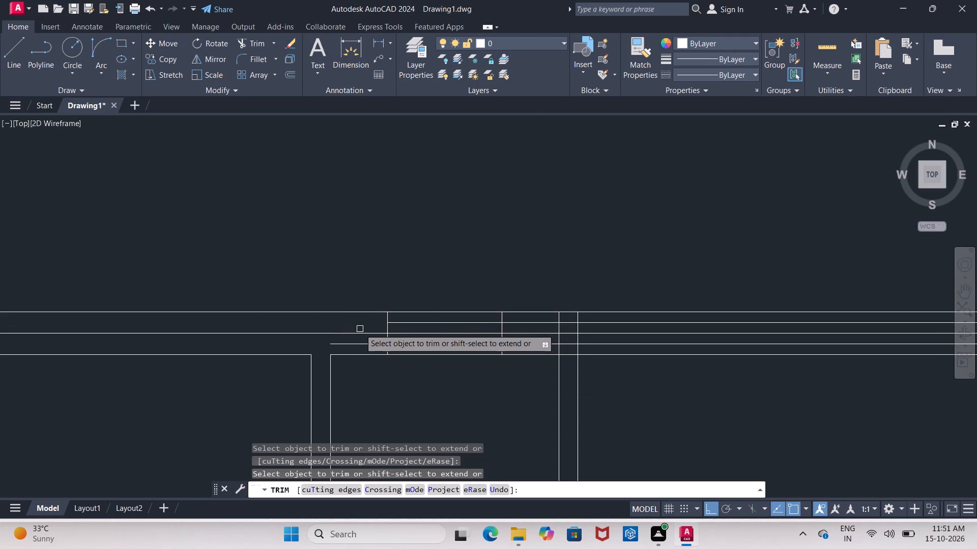
click(360, 334)
click(362, 344)
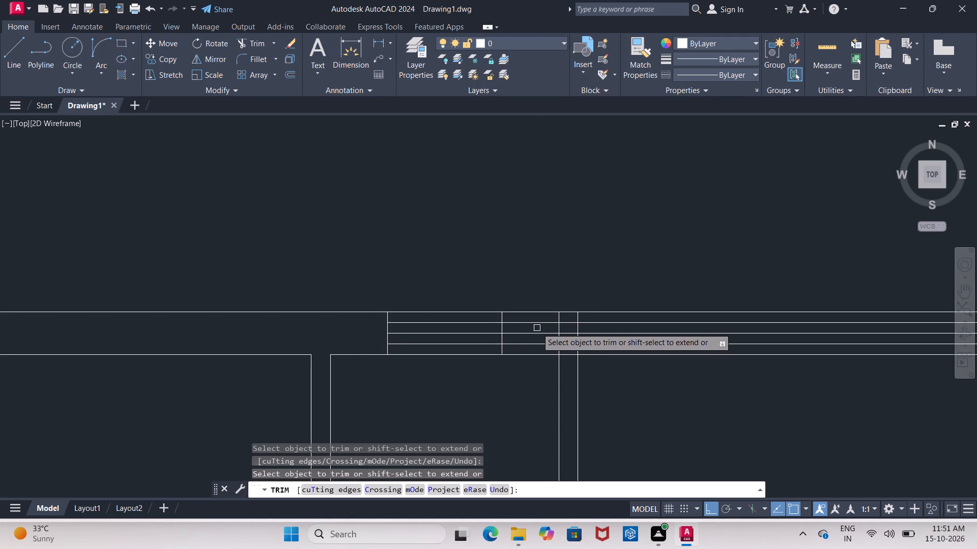
click(537, 325)
click(536, 336)
click(536, 343)
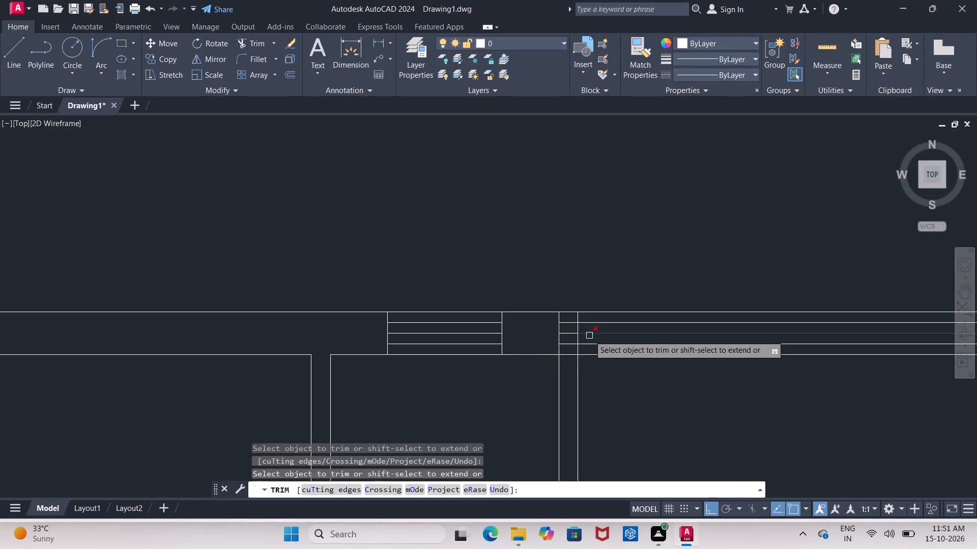
scroll(584, 335, up, 2)
click(544, 307)
click(545, 329)
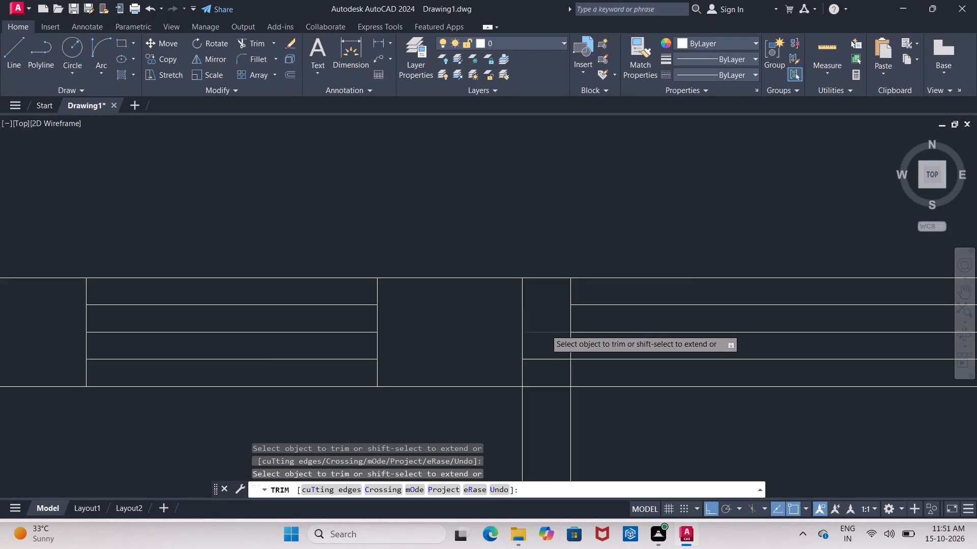
click(544, 357)
Trim the three glass lines out of the top wall between the small room's partition and the right outer wall.
scroll(544, 357, down, 2)
middle_drag(544, 357, 537, 355)
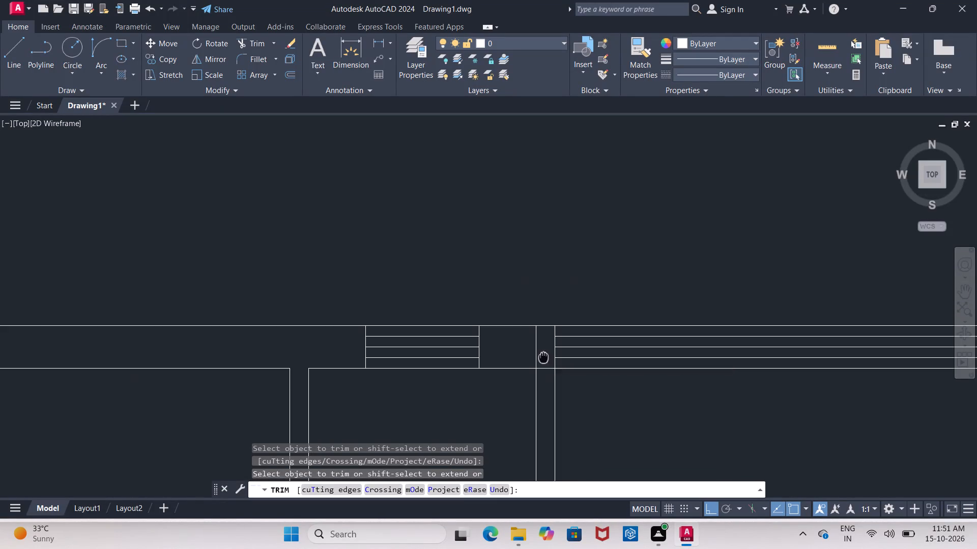
middle_drag(537, 355, 408, 273)
scroll(468, 338, down, 2)
scroll(521, 358, down, 1)
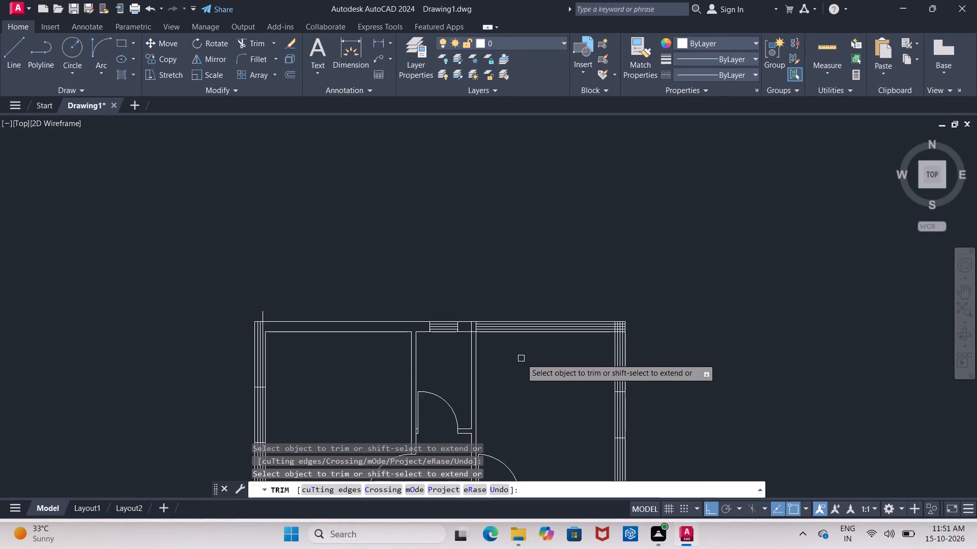
middle_drag(520, 357, 497, 328)
scroll(495, 323, up, 1)
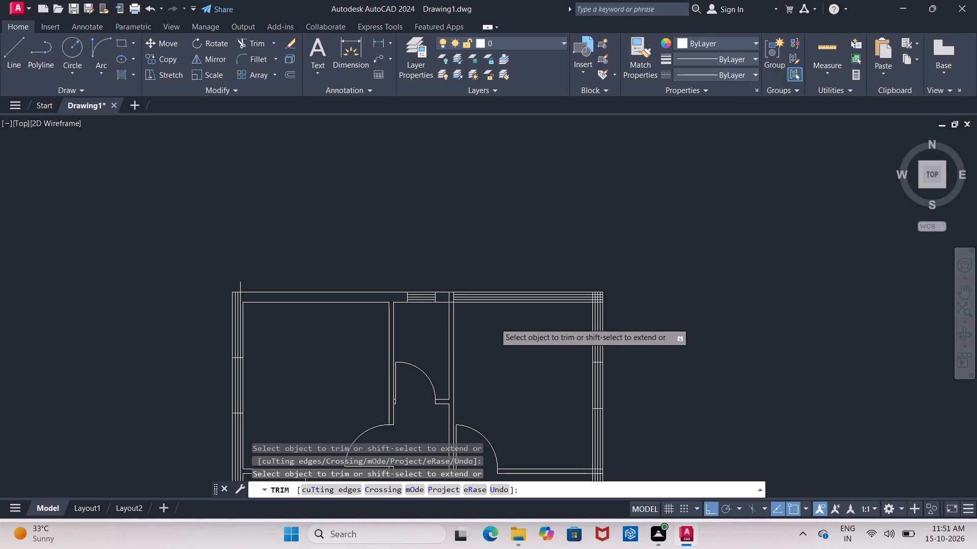
scroll(495, 323, up, 2)
click(434, 212)
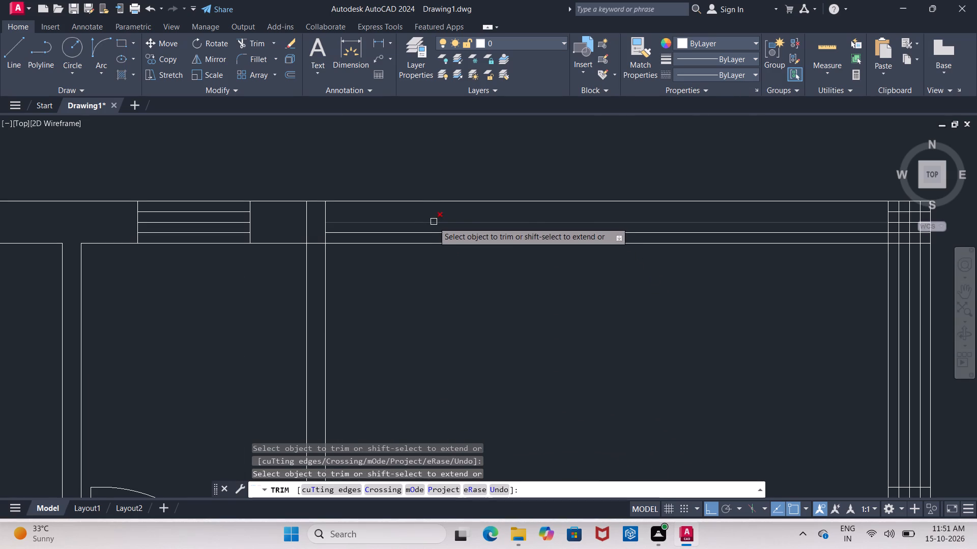
click(434, 223)
click(434, 235)
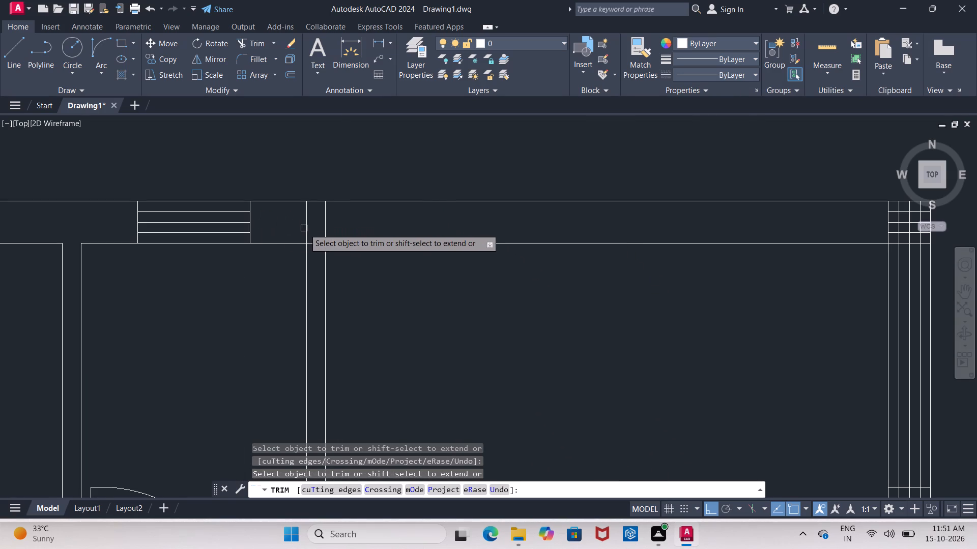
Trim the partition's two end pieces and the inner wall face between them where the partition meets the top wall.
click(304, 229)
click(327, 221)
click(319, 244)
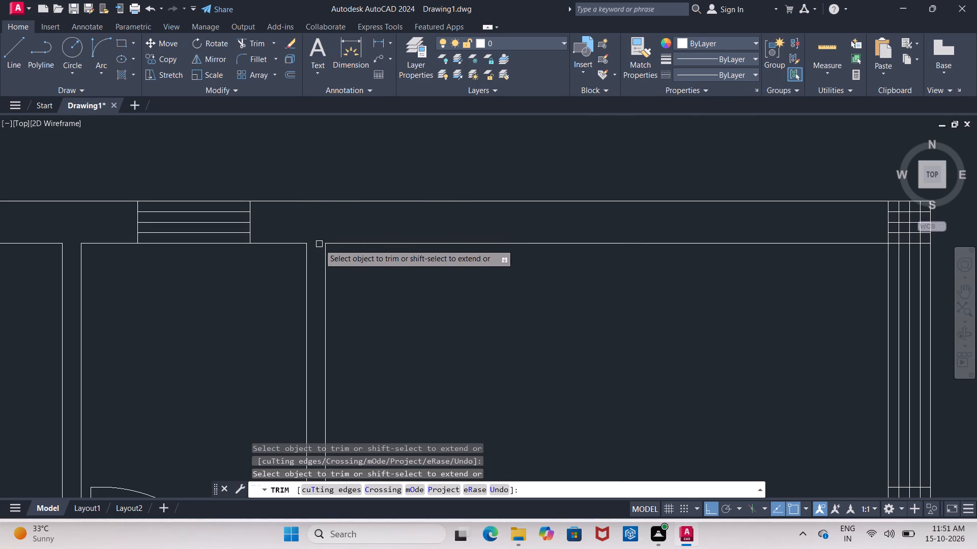
Trim the upper two horizontal glass lines and the vertical glass-line pieces crossing them in the plan's top-right wall corner.
middle_drag(454, 308, 134, 256)
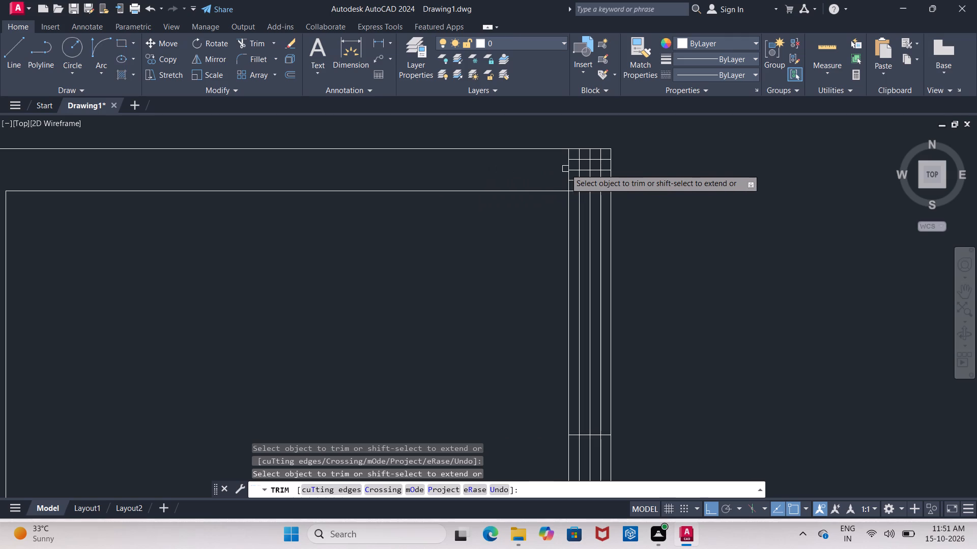
scroll(581, 175, up, 1)
click(578, 144)
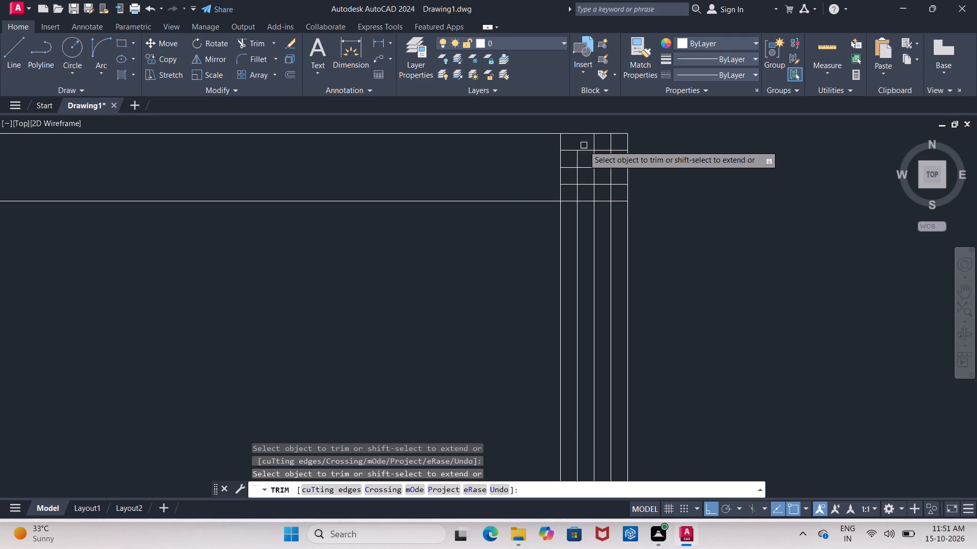
click(592, 145)
click(612, 147)
click(602, 152)
drag(586, 152, 579, 154)
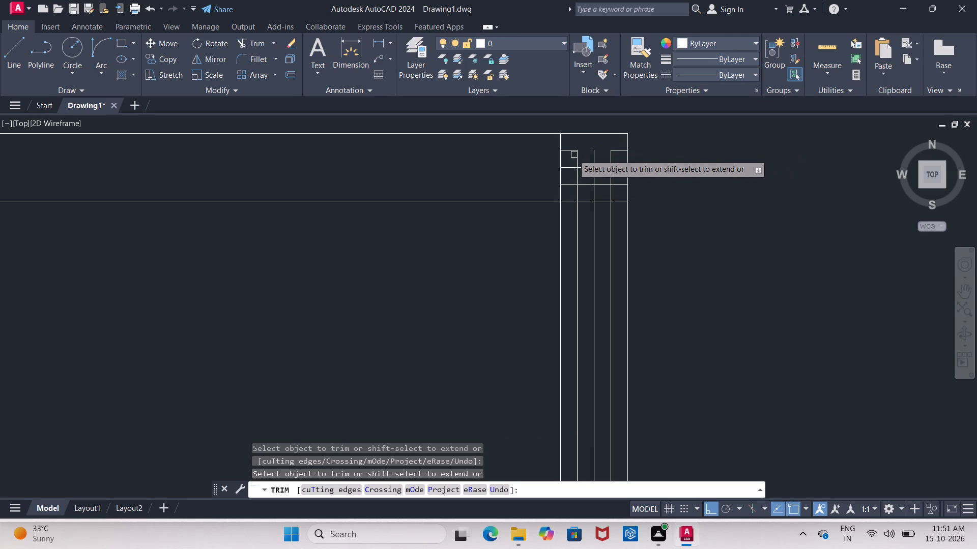
click(565, 151)
click(570, 166)
click(578, 163)
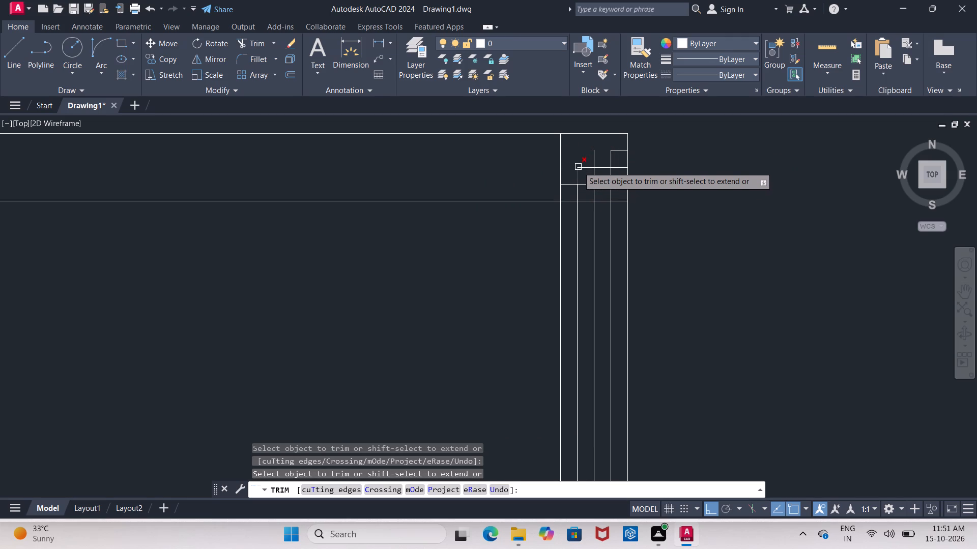
click(578, 167)
click(588, 167)
click(593, 164)
click(602, 171)
click(608, 165)
click(611, 162)
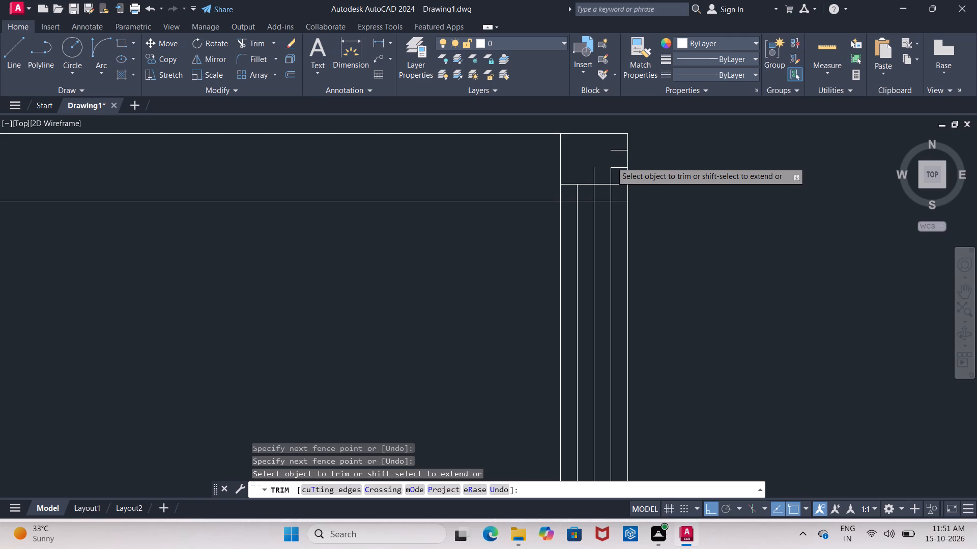
click(614, 155)
double_click(616, 152)
click(618, 167)
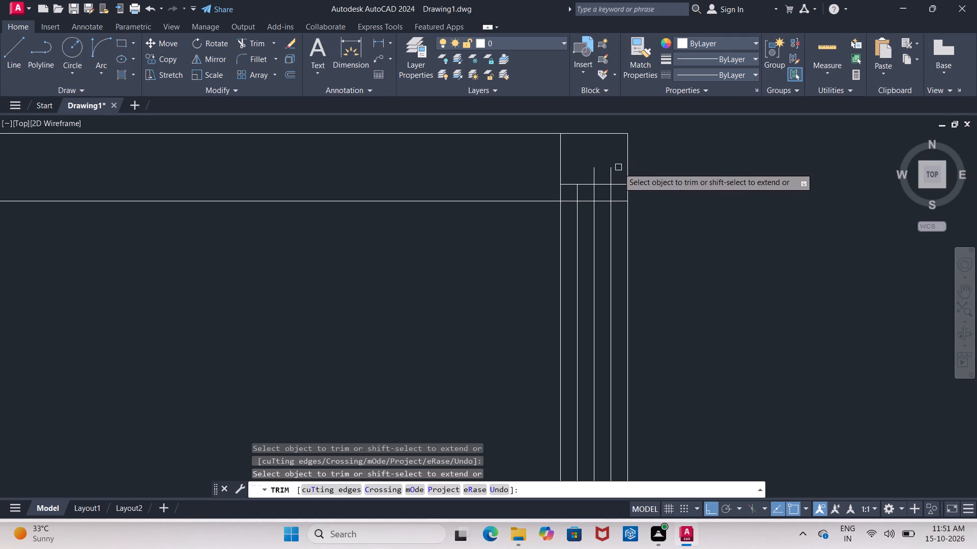
Trim the remaining glass-line pieces and the right wall's inner-face extension inside the top-right wall corner.
click(614, 175)
click(609, 178)
click(591, 178)
click(587, 185)
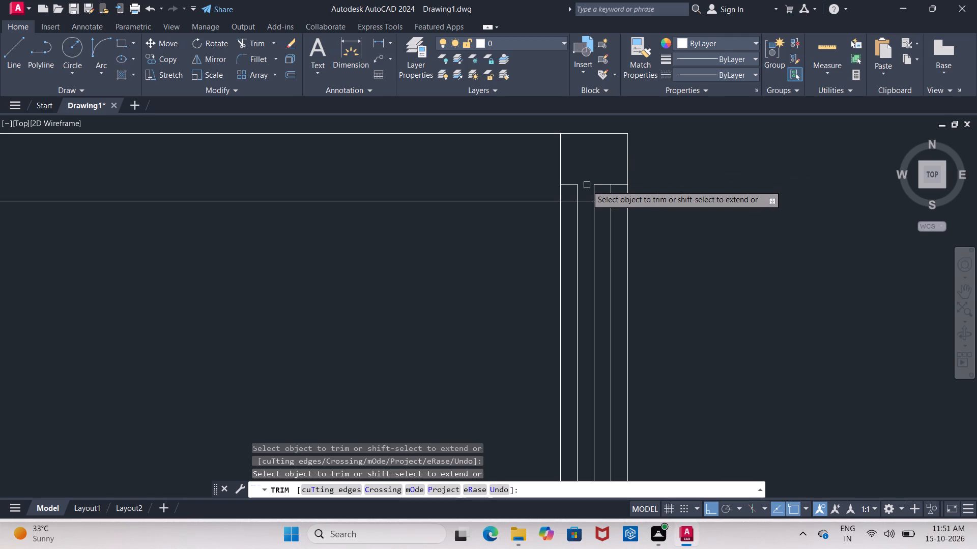
double_click(576, 187)
click(596, 185)
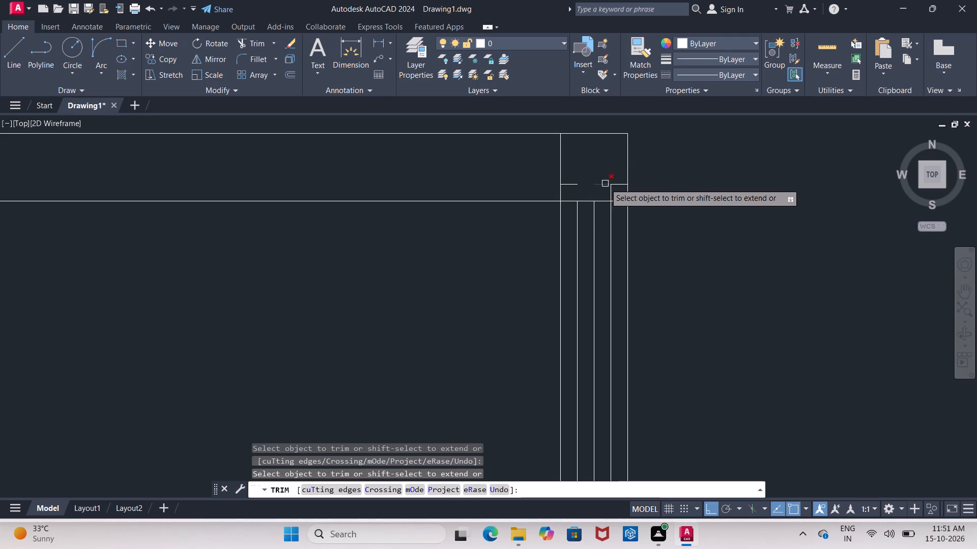
click(605, 184)
click(616, 184)
click(612, 191)
click(573, 185)
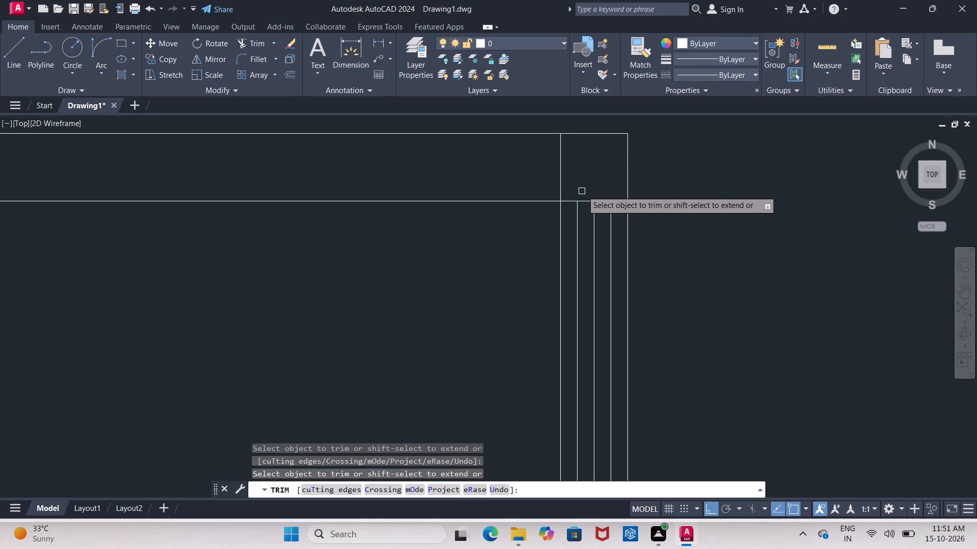
click(557, 179)
click(570, 188)
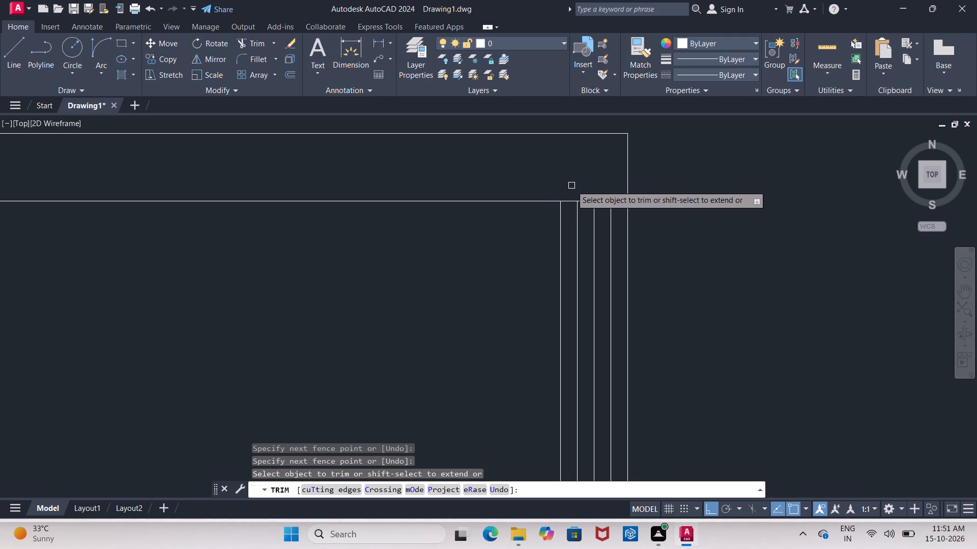
Trim the right wall's glass lines above its uppermost window and the top wall's inner-face piece crossing the corner.
scroll(571, 186, down, 1)
middle_drag(571, 186, 511, 107)
click(511, 271)
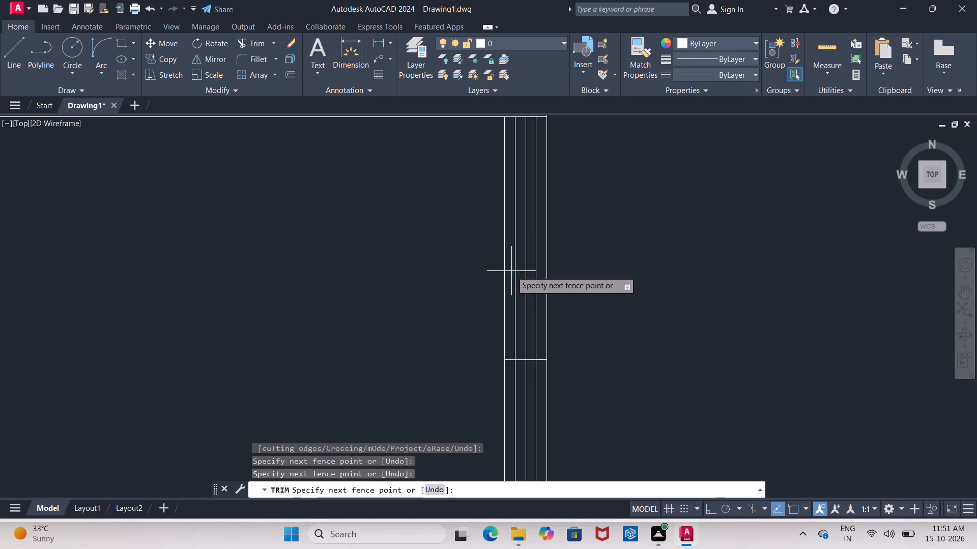
click(539, 273)
middle_drag(526, 235, 514, 261)
click(509, 144)
Trim the right wall's three glass lines between the uppermost window and the partition below it.
scroll(508, 213, down, 1)
middle_drag(505, 223, 505, 223)
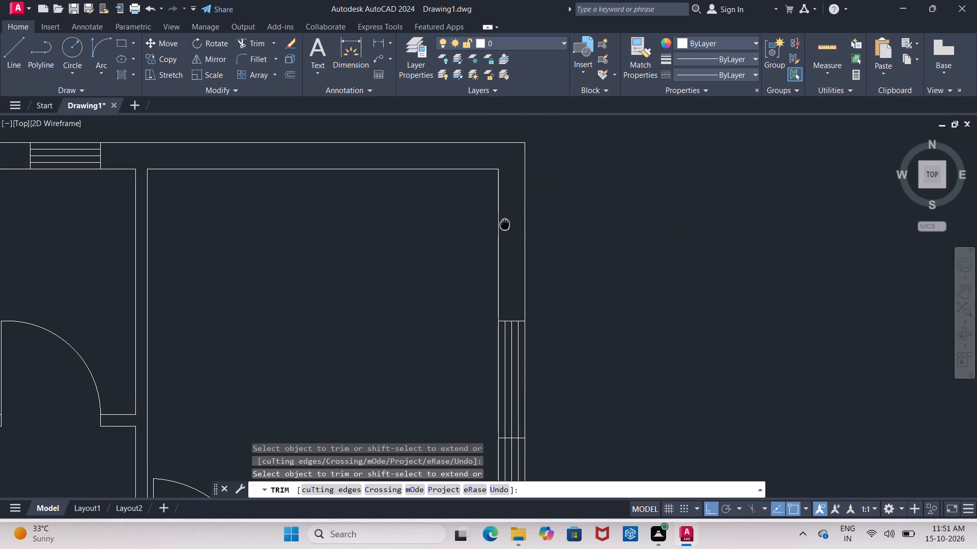
middle_drag(505, 223, 509, 100)
scroll(519, 349, up, 1)
middle_drag(519, 342, 527, 194)
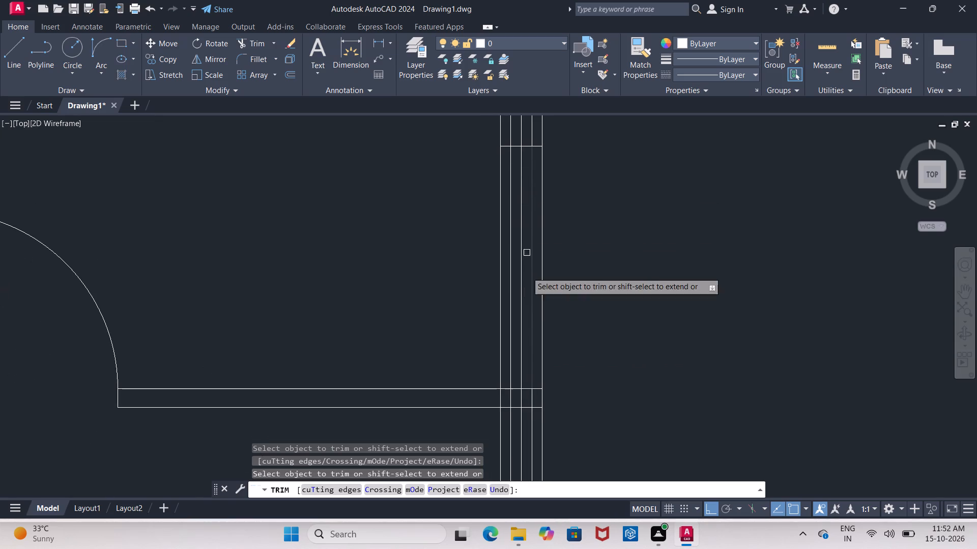
click(509, 225)
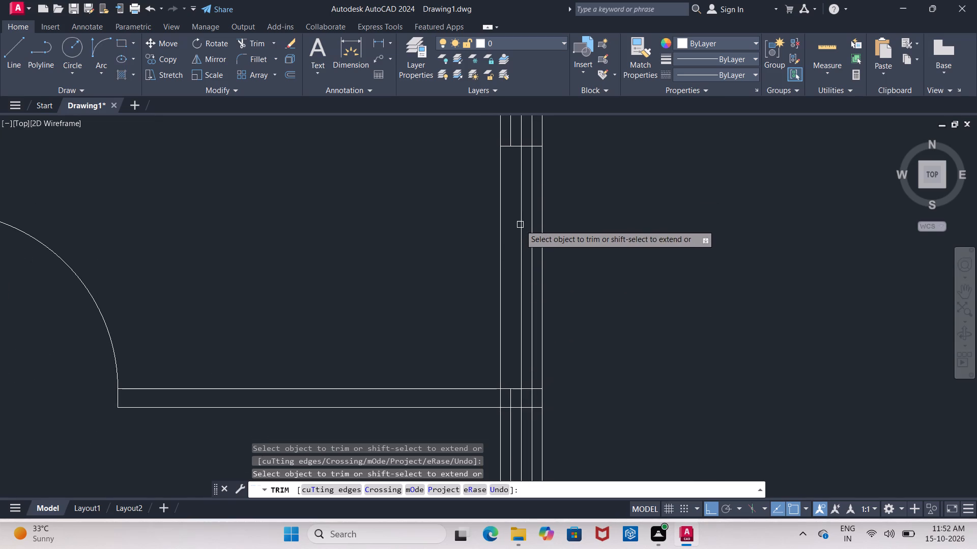
click(521, 224)
click(531, 239)
Trim the right wall's three glass lines between that partition and the second window.
middle_drag(528, 303, 537, 182)
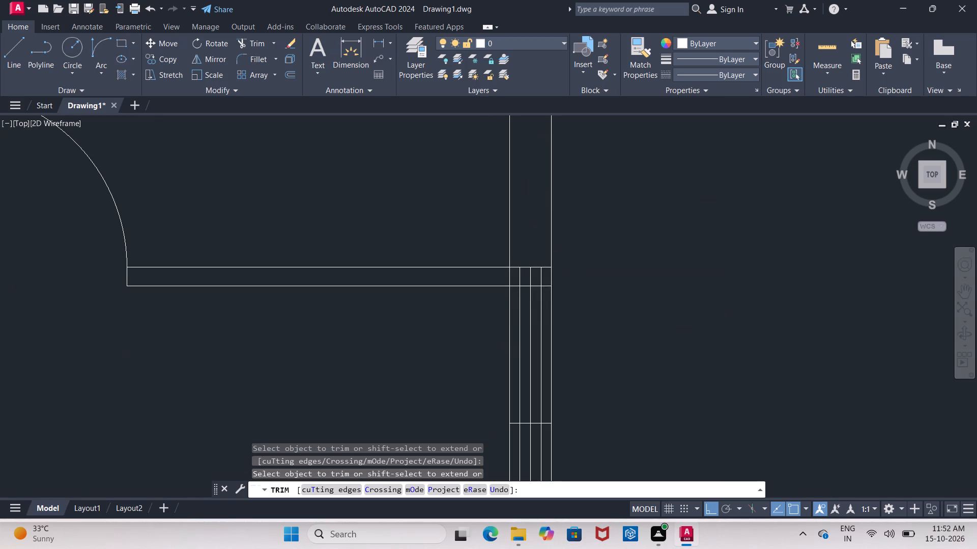
click(520, 306)
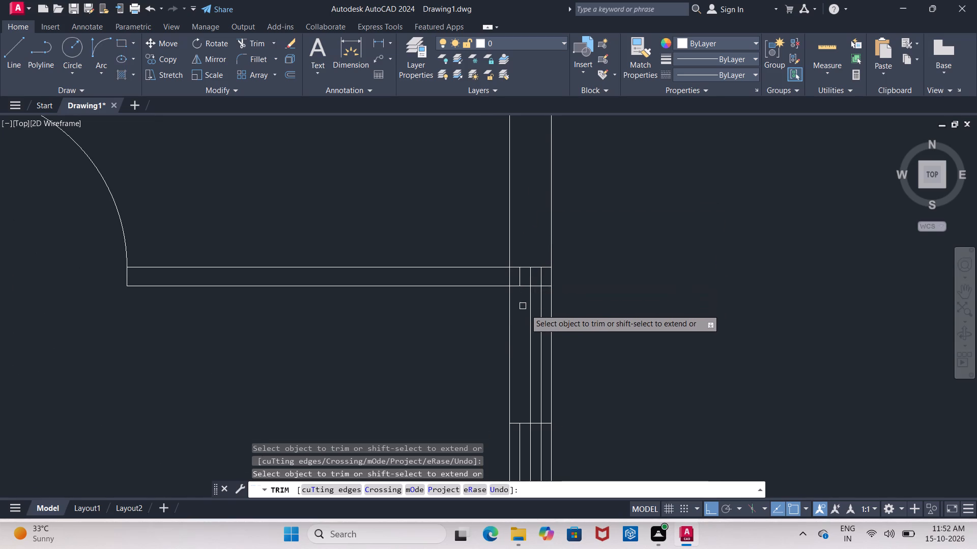
click(530, 313)
click(541, 312)
Clear the partition's junction with the right wall by trimming the glass-line stubs, partition line ends and inner wall face across it.
scroll(517, 282, up, 1)
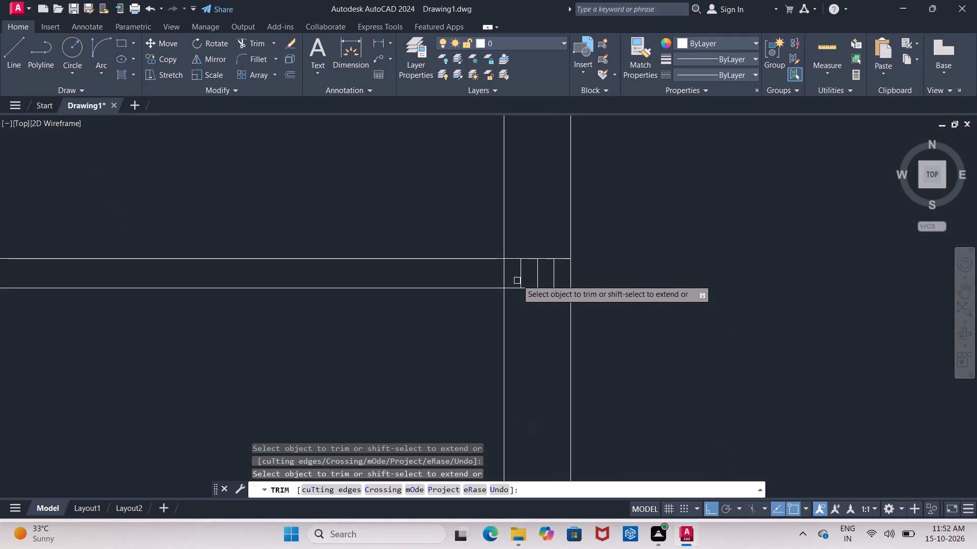
click(517, 274)
click(553, 276)
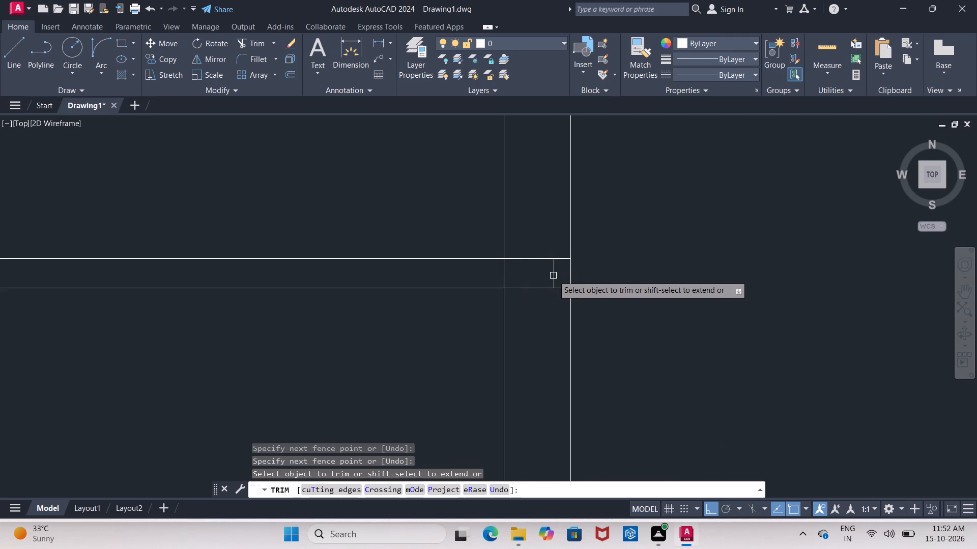
click(554, 277)
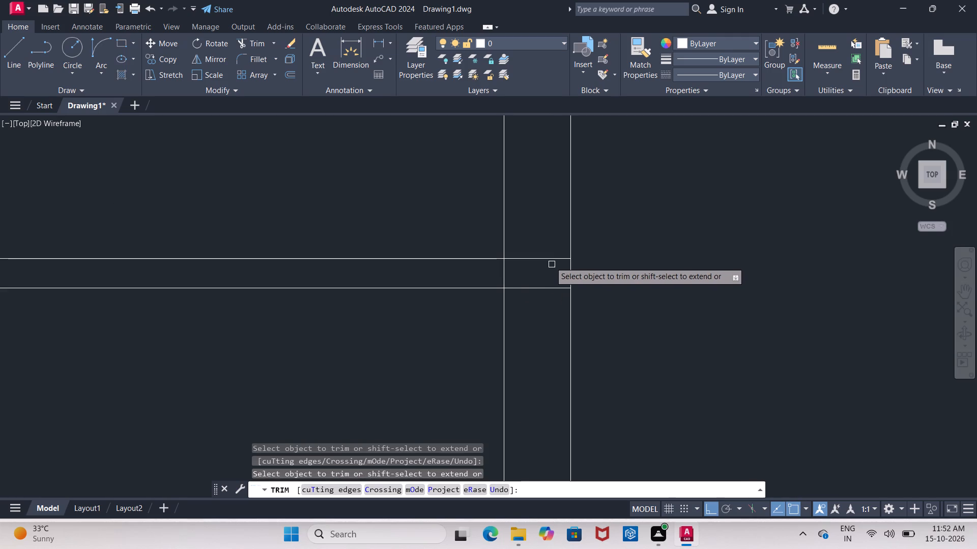
click(550, 259)
click(548, 286)
click(501, 276)
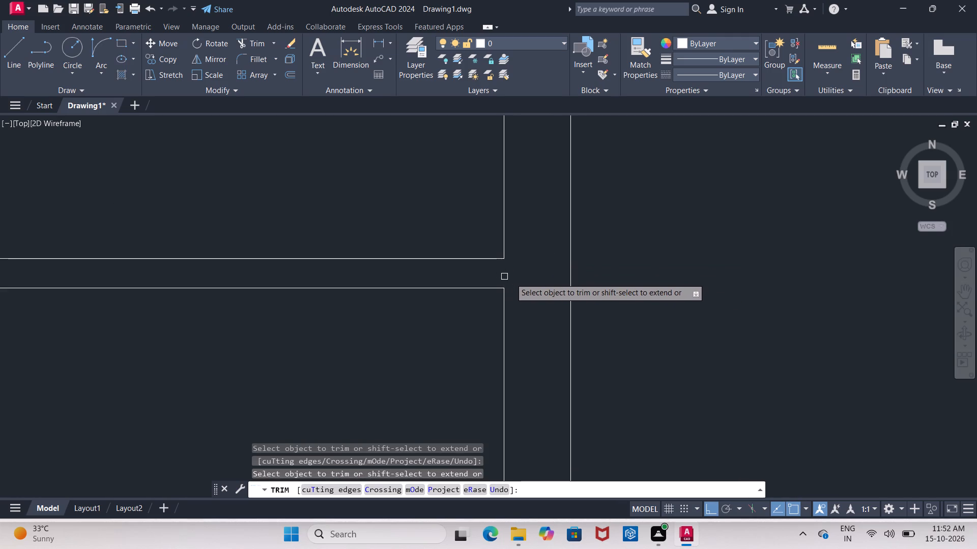
Trim the right wall's three glass lines between the second window and the staircase.
scroll(511, 278, down, 3)
scroll(522, 326, up, 1)
middle_drag(522, 326, 510, 172)
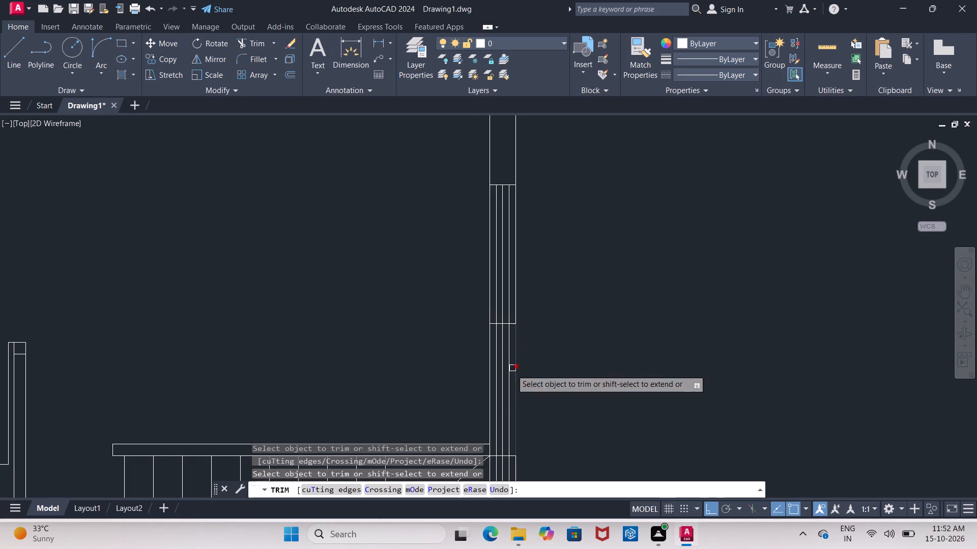
scroll(502, 383, up, 2)
middle_drag(501, 381, 504, 307)
click(486, 320)
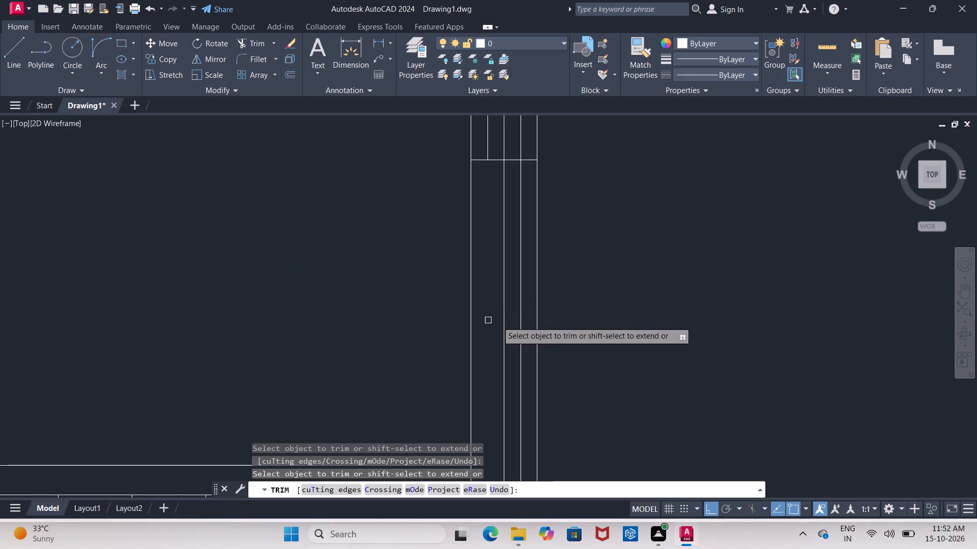
click(506, 321)
click(520, 320)
Trim the right wall's three glass lines between the staircase's upper edge and the staircase window.
scroll(520, 320, down, 3)
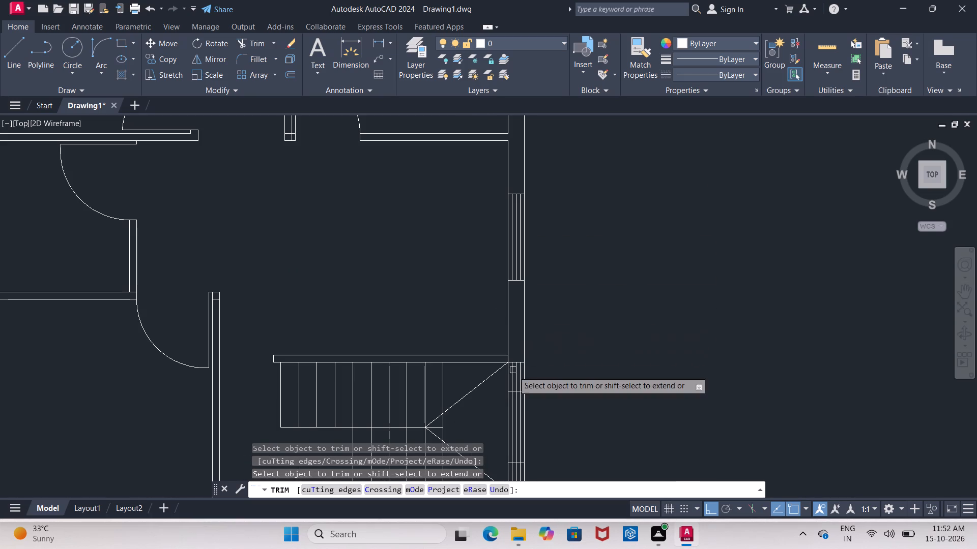
middle_drag(549, 383, 550, 352)
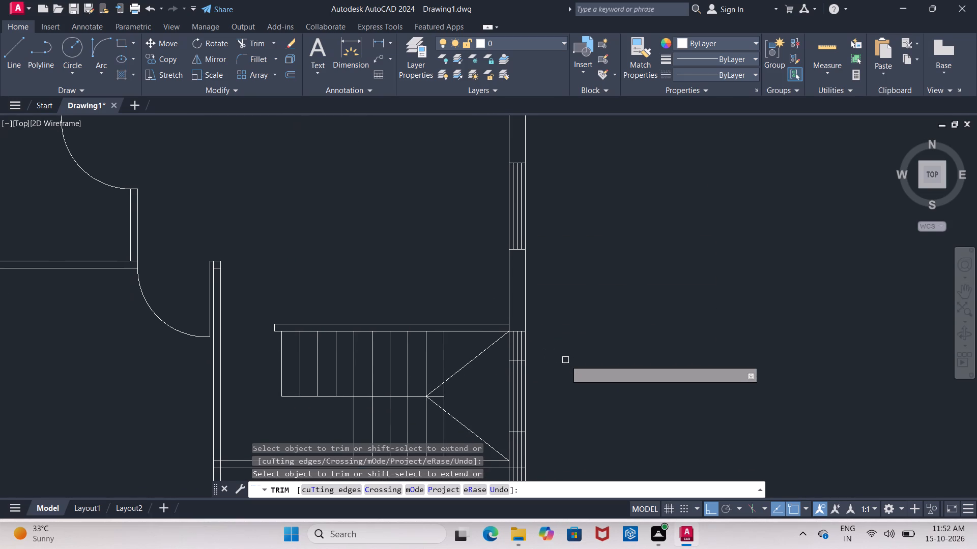
scroll(511, 382, up, 2)
scroll(525, 298, up, 1)
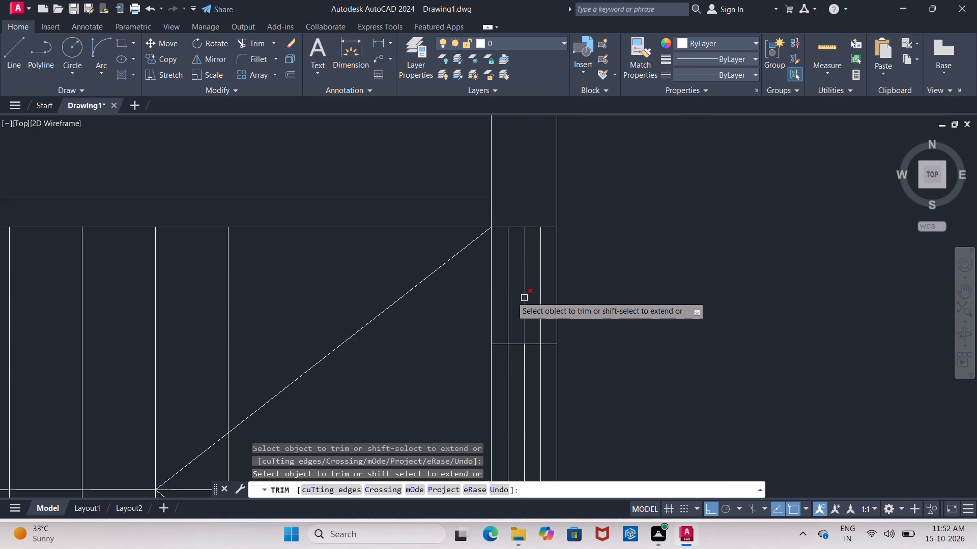
scroll(503, 287, up, 2)
click(500, 277)
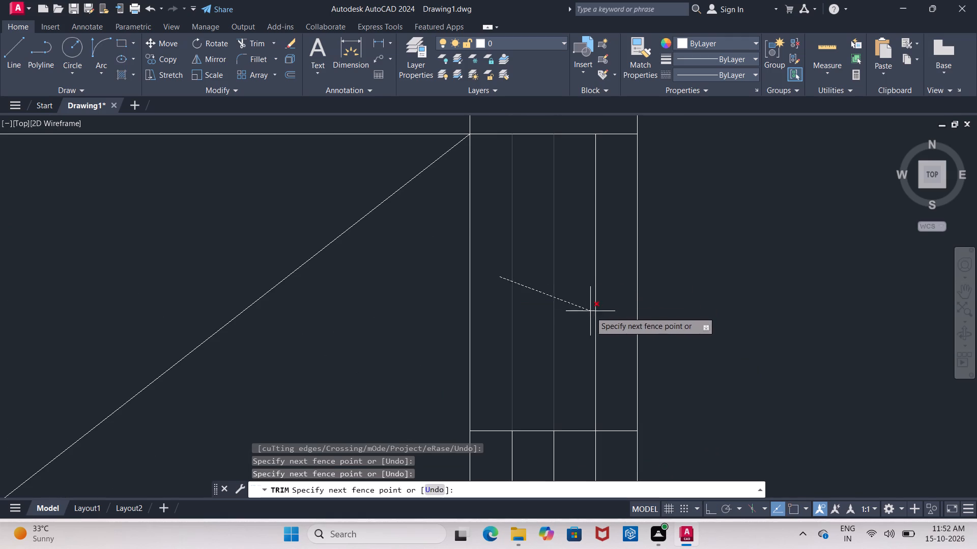
click(599, 323)
Trim the glass lines below the staircase window down to the wall under the stairs, plus the inner wall face across that junction.
scroll(599, 323, down, 3)
middle_drag(598, 323, 568, 150)
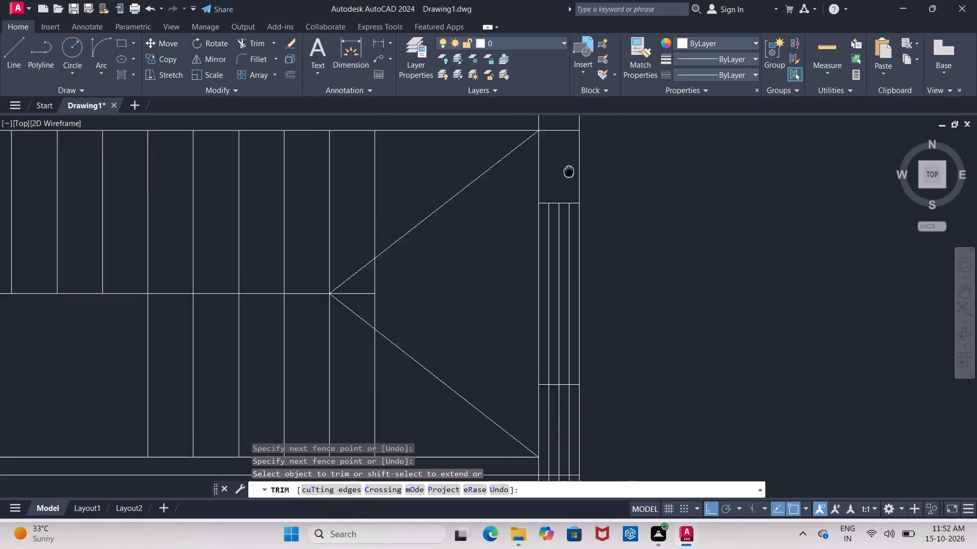
middle_drag(568, 150, 568, 144)
middle_drag(571, 445, 568, 366)
scroll(545, 342, up, 2)
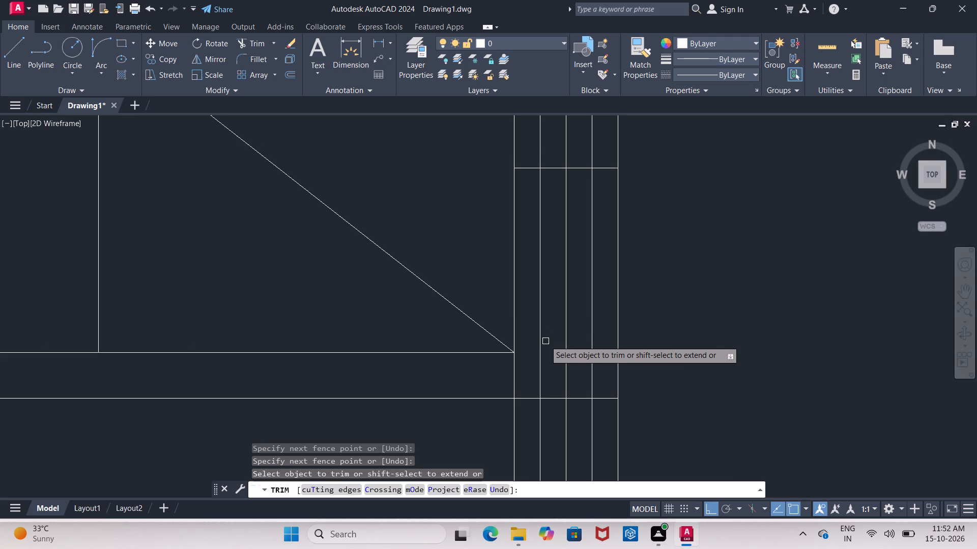
drag(527, 322, 593, 337)
middle_drag(567, 359, 594, 296)
click(540, 313)
scroll(568, 320, down, 2)
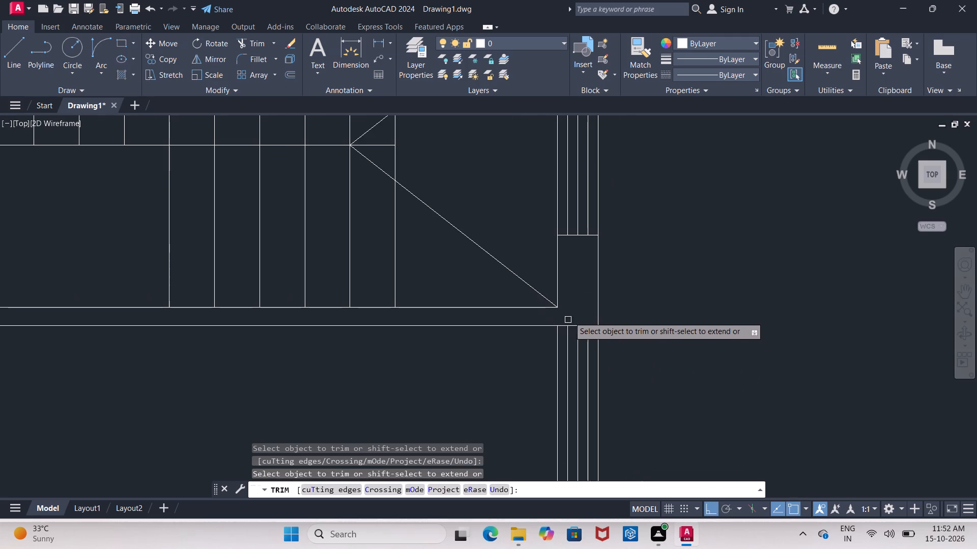
Trim the right wall's three glass lines below the wall under the stairs, plus that wall's lower line where it crosses the right wall.
middle_drag(579, 292, 533, 197)
scroll(527, 293, down, 2)
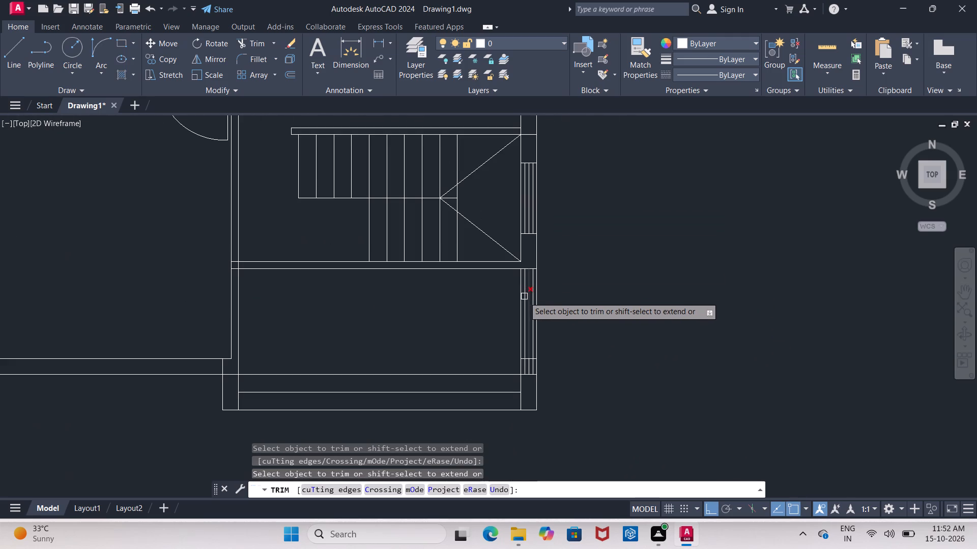
scroll(522, 298, up, 3)
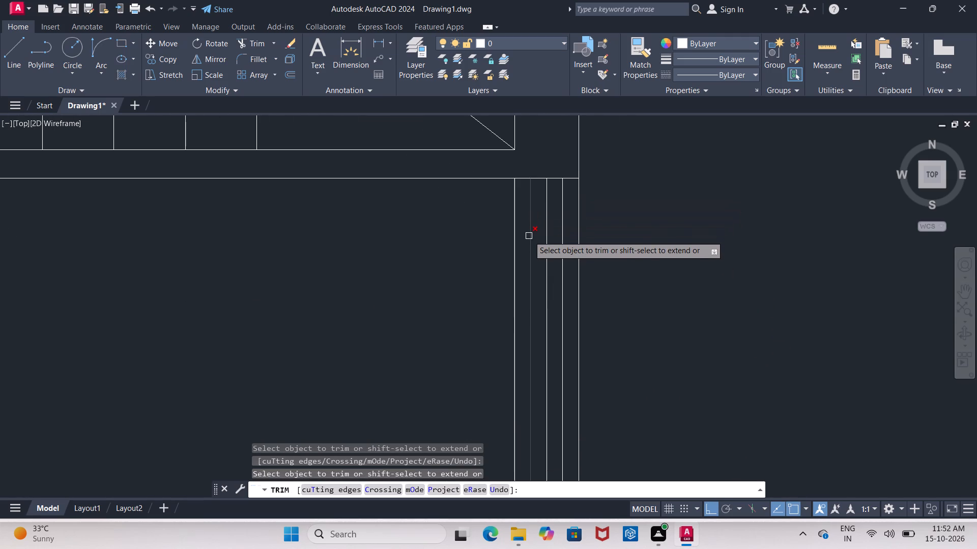
click(529, 236)
click(544, 235)
click(560, 235)
scroll(559, 235, down, 3)
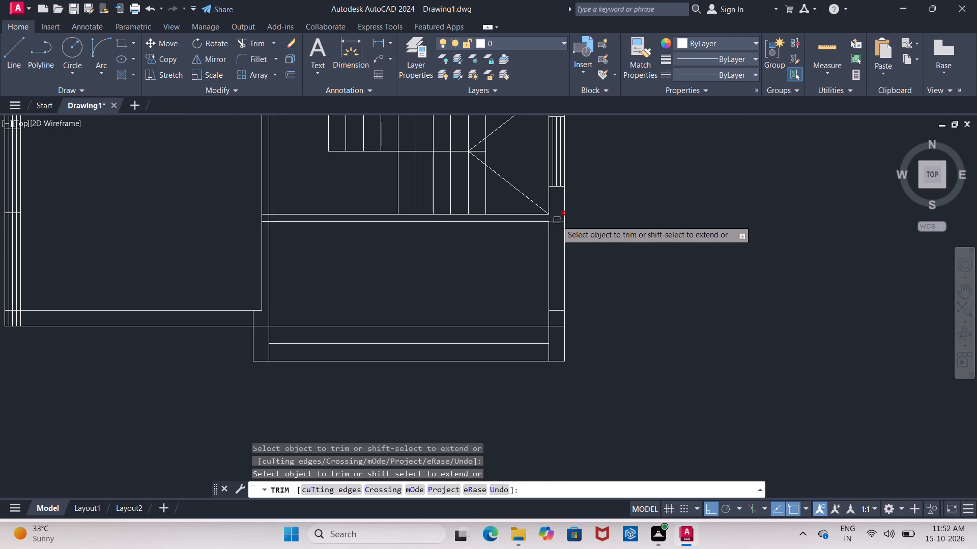
click(557, 222)
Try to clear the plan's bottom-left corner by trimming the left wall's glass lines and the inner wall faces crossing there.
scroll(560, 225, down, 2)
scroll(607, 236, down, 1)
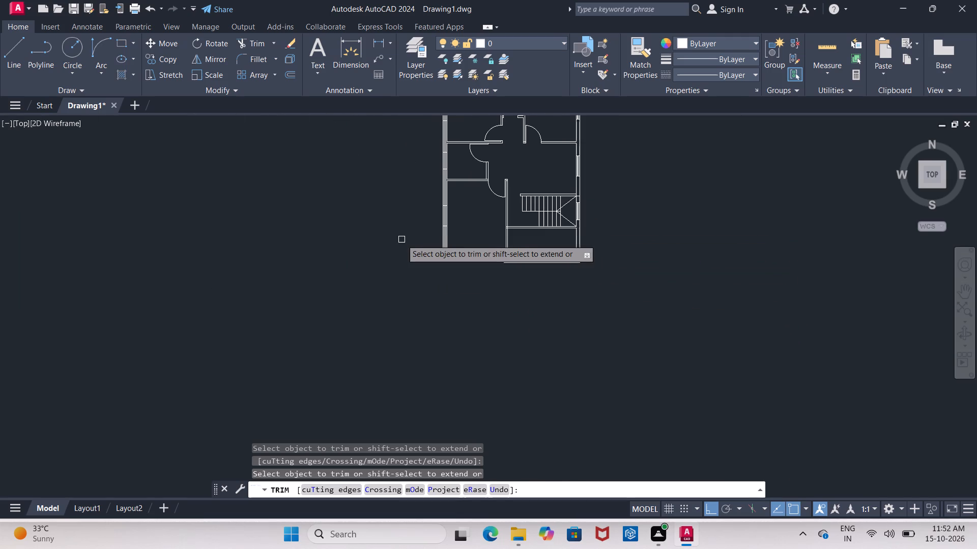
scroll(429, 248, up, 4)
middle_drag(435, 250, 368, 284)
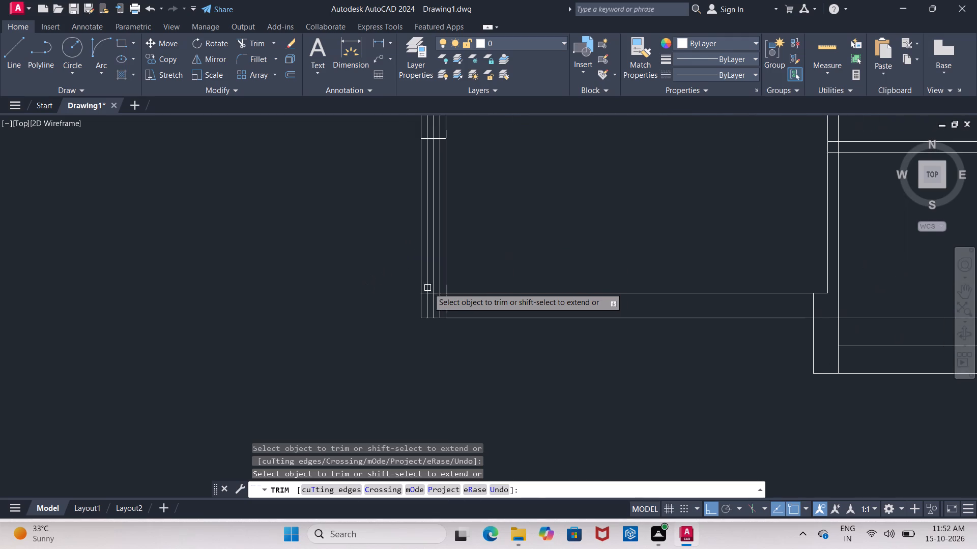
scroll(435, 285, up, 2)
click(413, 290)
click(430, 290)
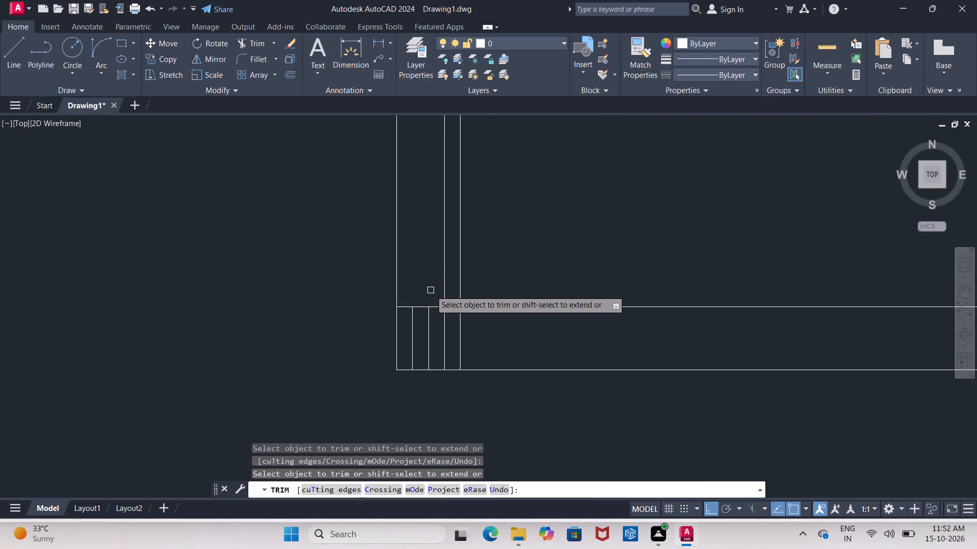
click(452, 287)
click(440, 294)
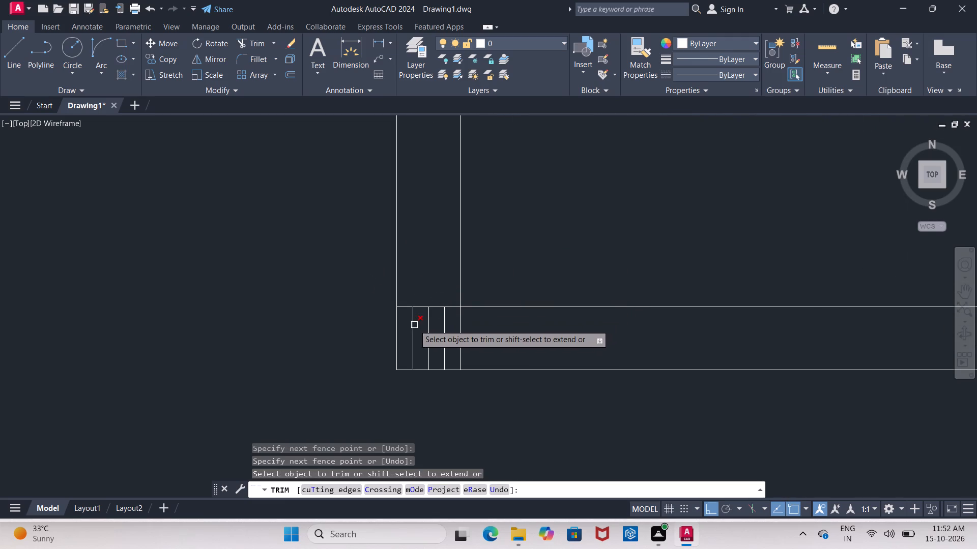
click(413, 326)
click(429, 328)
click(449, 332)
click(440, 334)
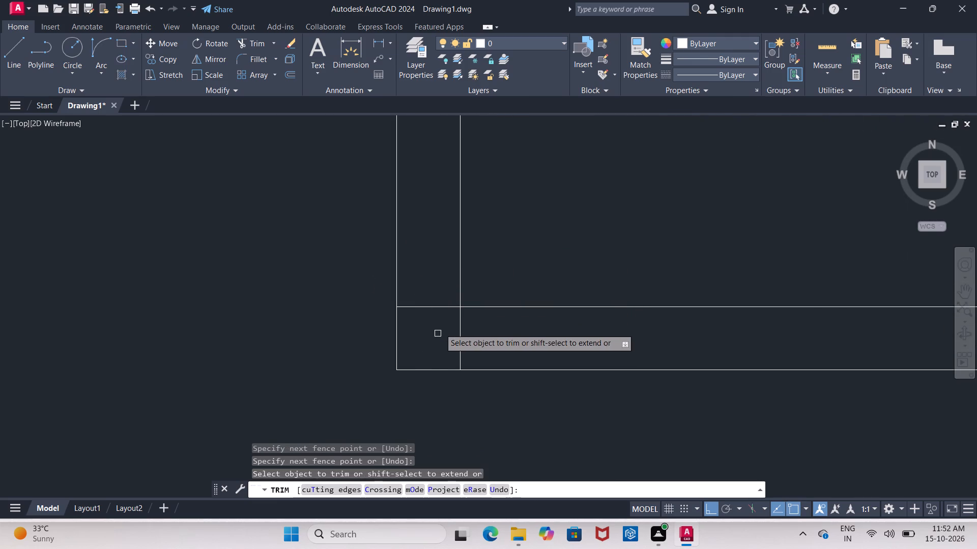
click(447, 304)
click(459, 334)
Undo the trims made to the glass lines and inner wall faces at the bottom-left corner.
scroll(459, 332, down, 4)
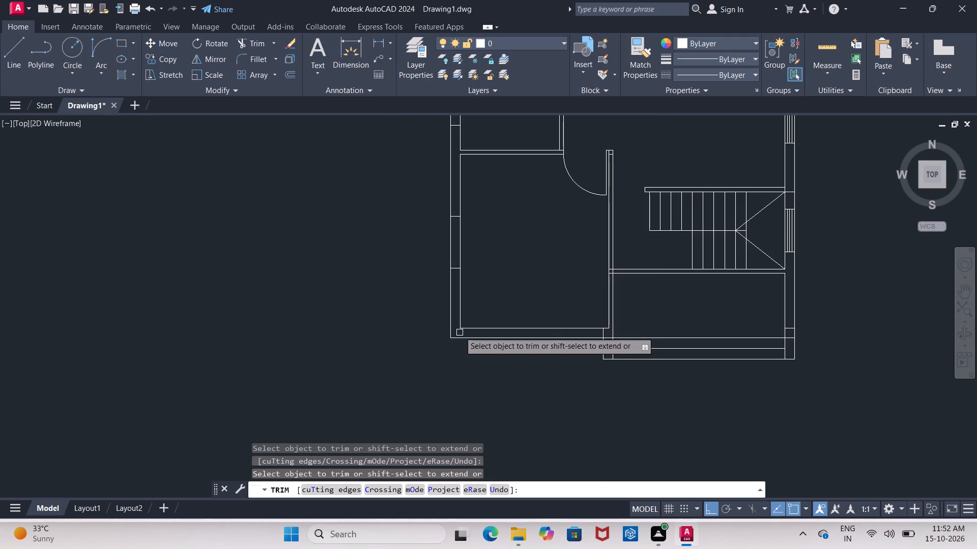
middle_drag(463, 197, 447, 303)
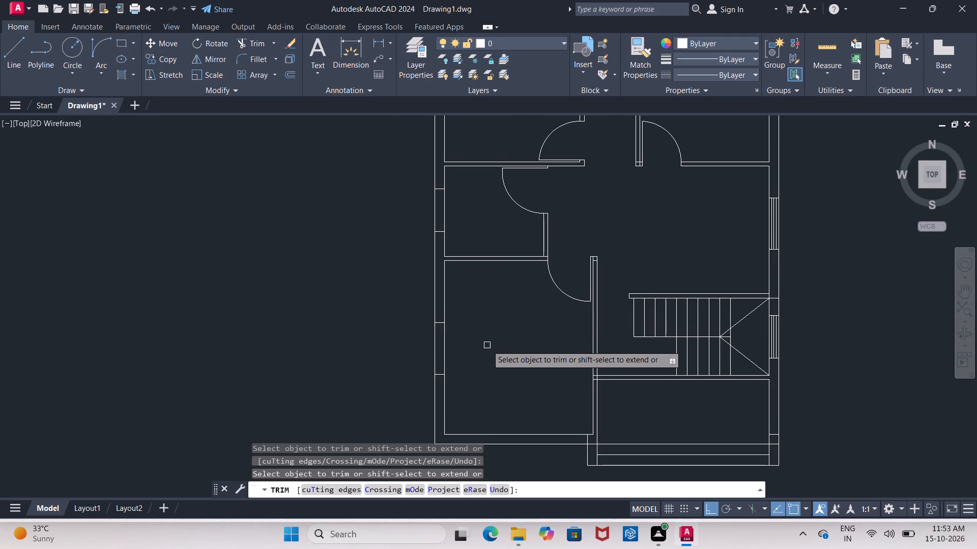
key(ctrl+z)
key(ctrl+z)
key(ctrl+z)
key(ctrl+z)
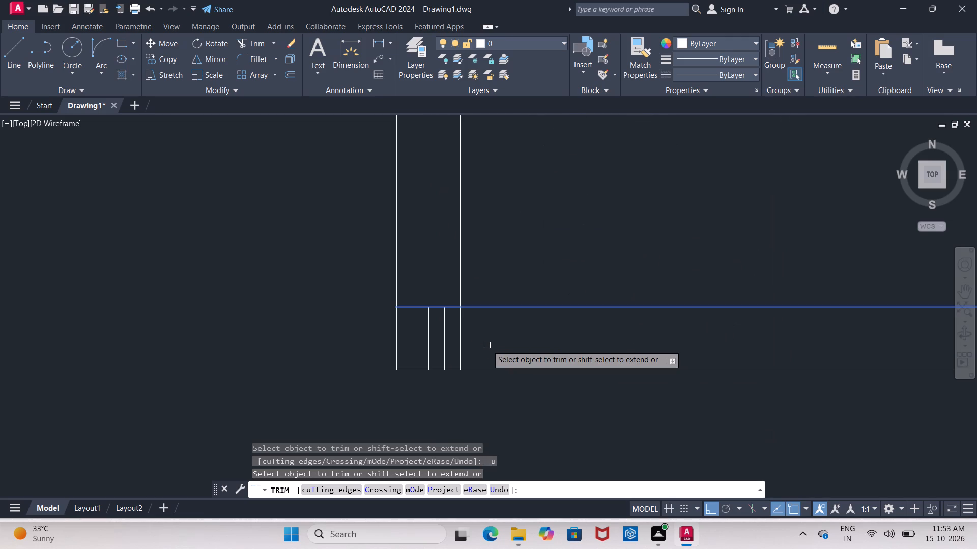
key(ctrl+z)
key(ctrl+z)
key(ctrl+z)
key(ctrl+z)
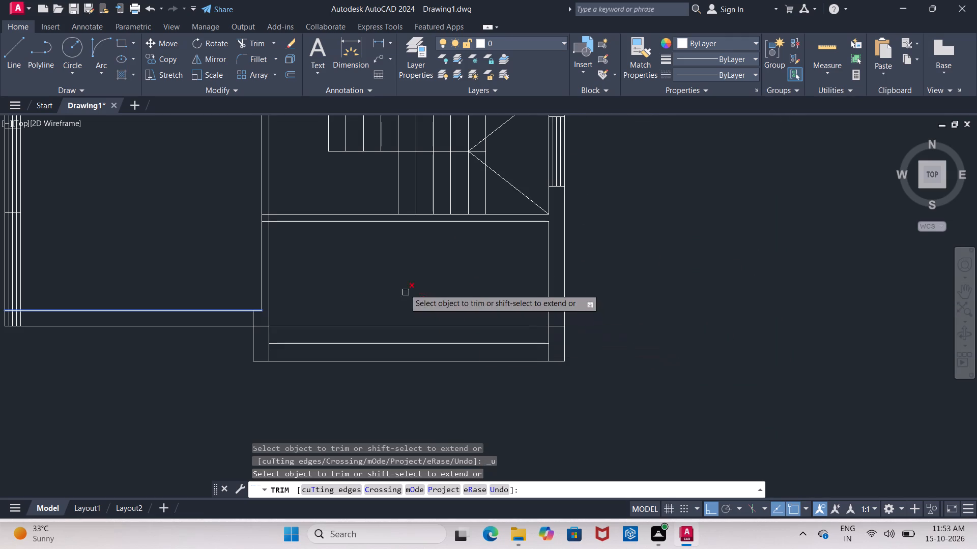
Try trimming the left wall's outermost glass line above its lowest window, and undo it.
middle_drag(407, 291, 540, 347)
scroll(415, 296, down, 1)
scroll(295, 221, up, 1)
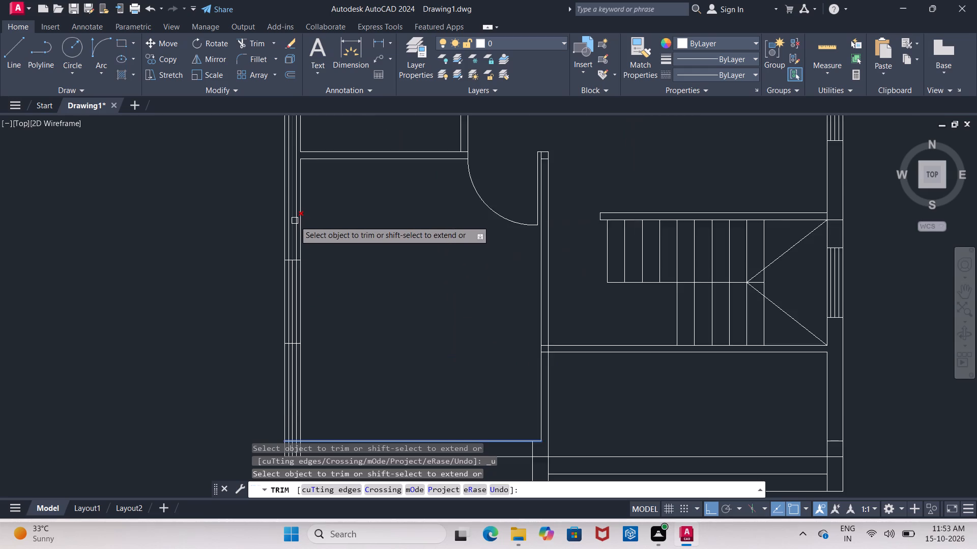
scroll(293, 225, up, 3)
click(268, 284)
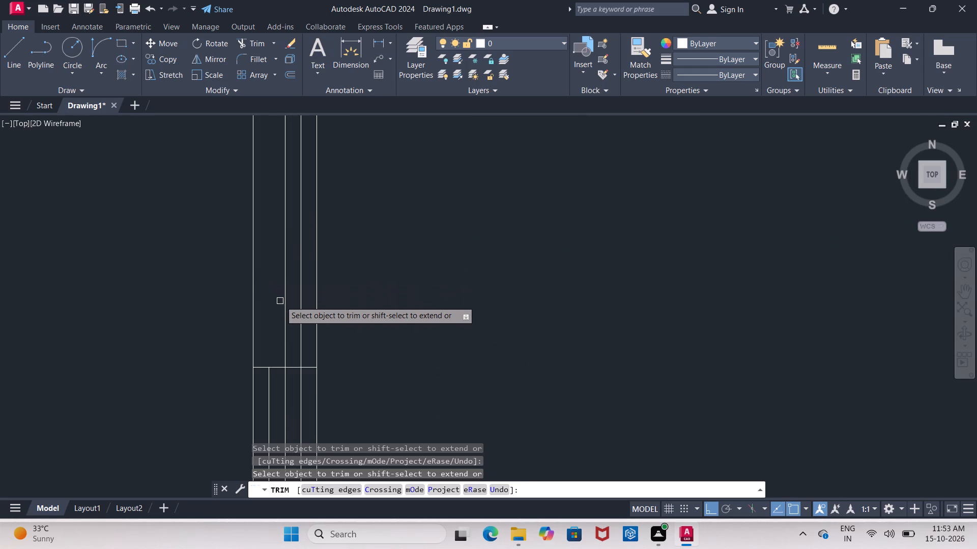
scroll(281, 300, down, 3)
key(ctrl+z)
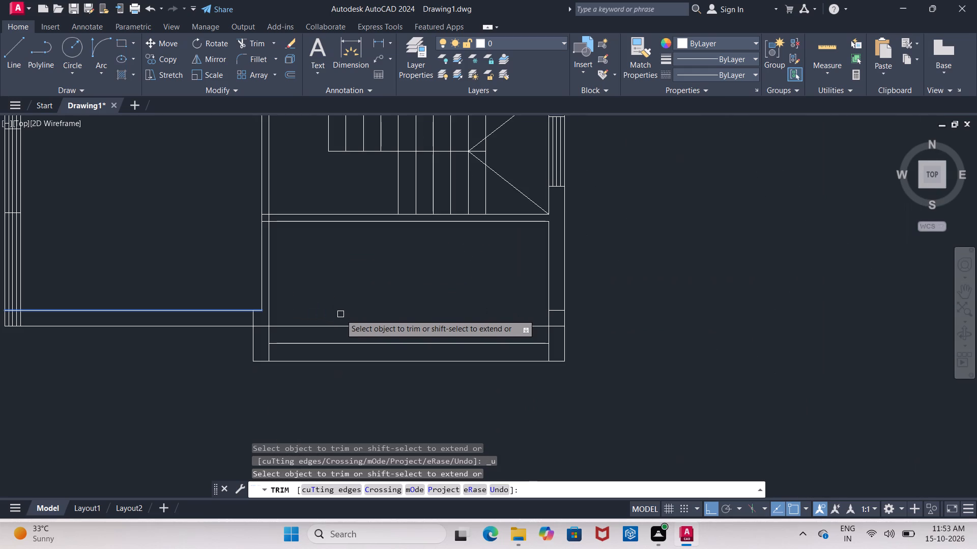
Trim the left wall's three glass lines between the plan's top corner and the first window.
scroll(340, 308, down, 1)
middle_drag(404, 343, 457, 384)
middle_drag(225, 168, 304, 295)
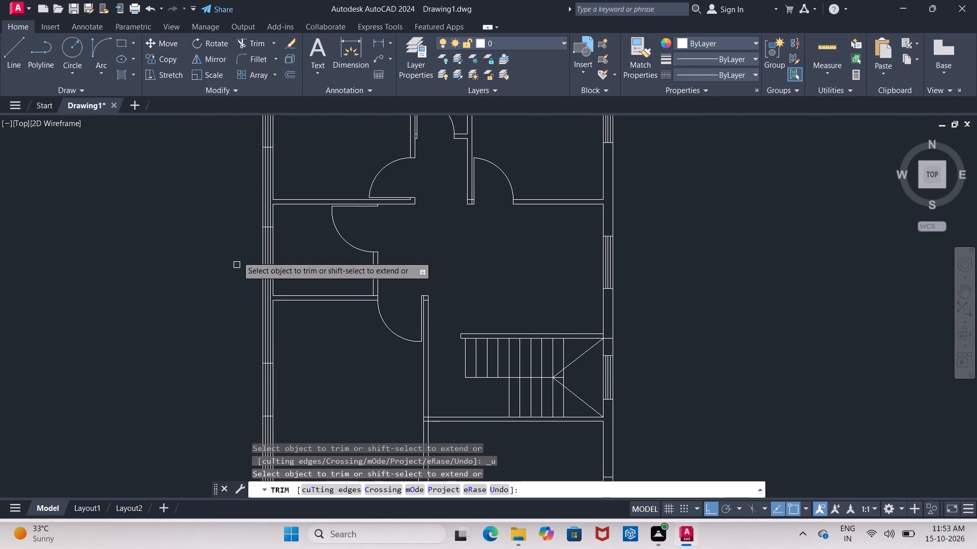
middle_drag(312, 253, 333, 376)
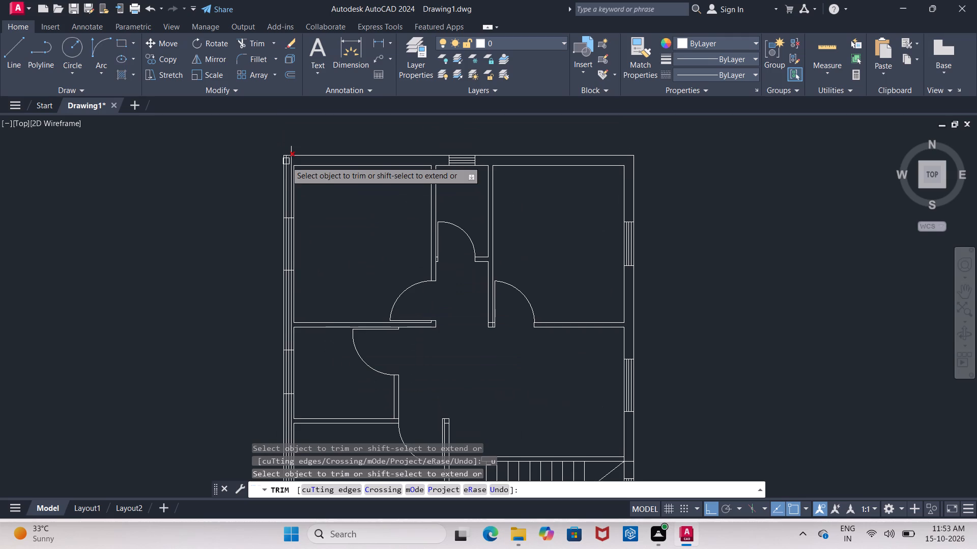
scroll(286, 176, up, 2)
scroll(280, 230, up, 3)
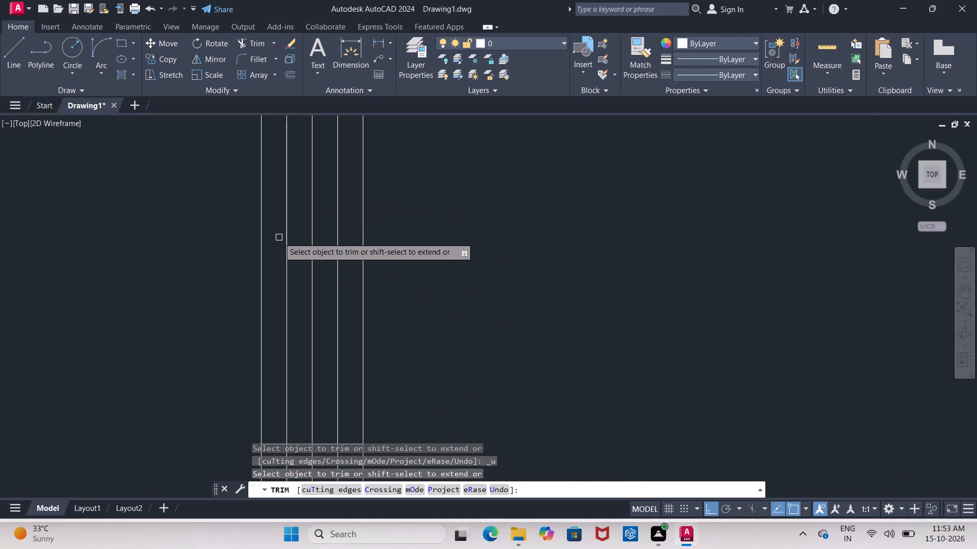
click(284, 243)
click(312, 263)
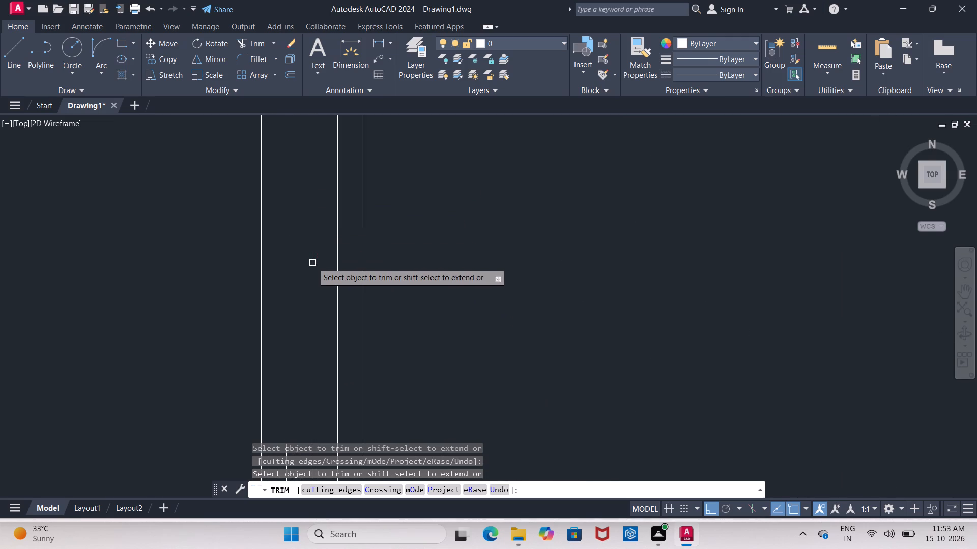
click(338, 270)
Trim the left wall's three glass lines between the first and second windows.
scroll(338, 270, down, 3)
middle_drag(394, 281, 405, 192)
scroll(396, 280, down, 1)
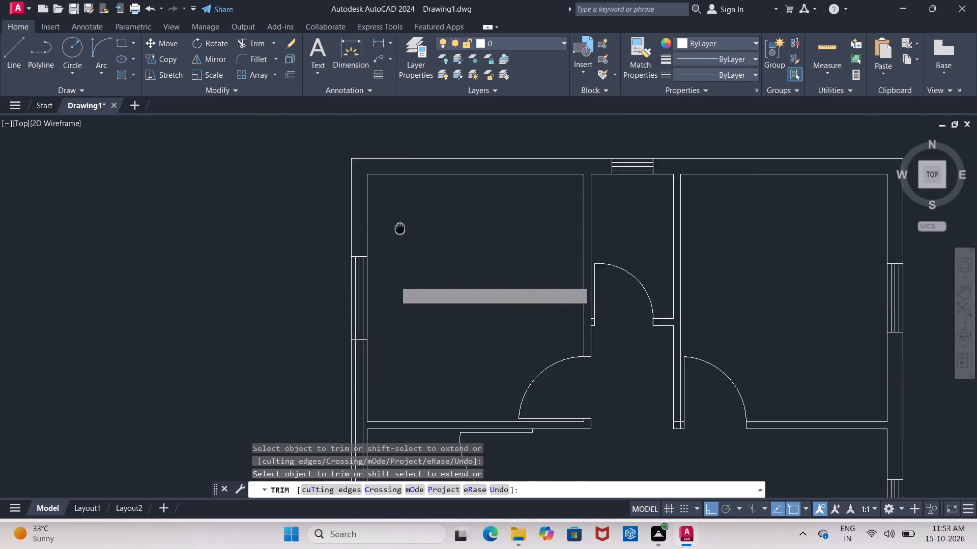
middle_drag(405, 192, 422, 89)
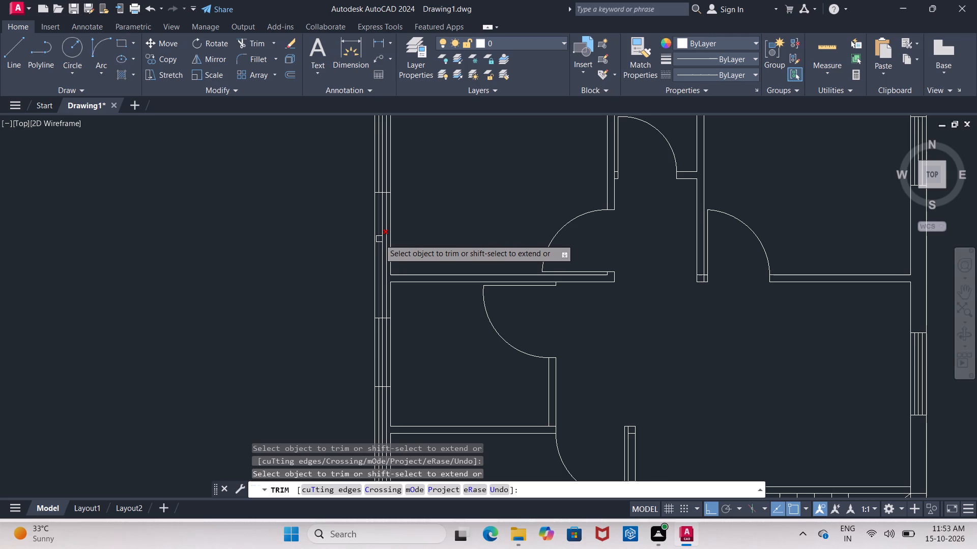
scroll(379, 240, up, 2)
click(377, 240)
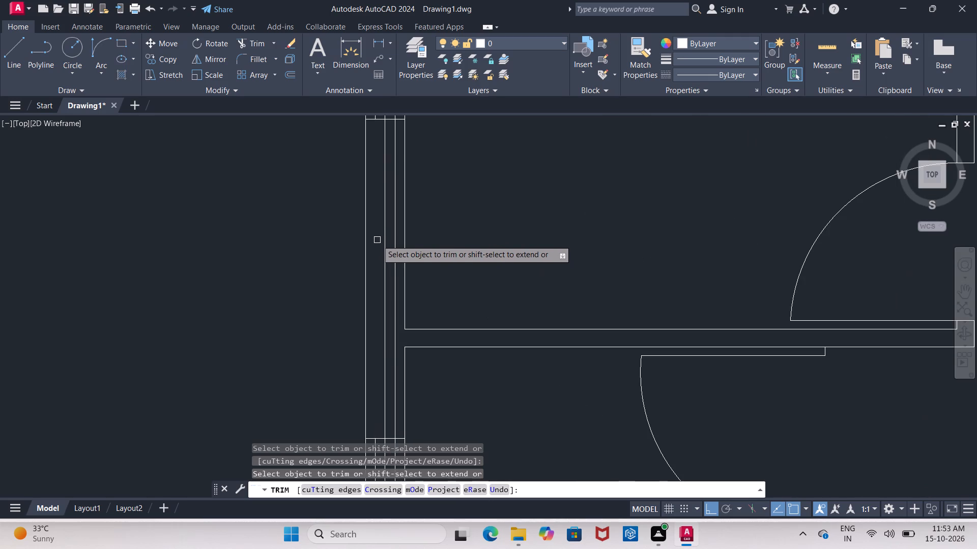
click(382, 237)
click(385, 238)
click(394, 242)
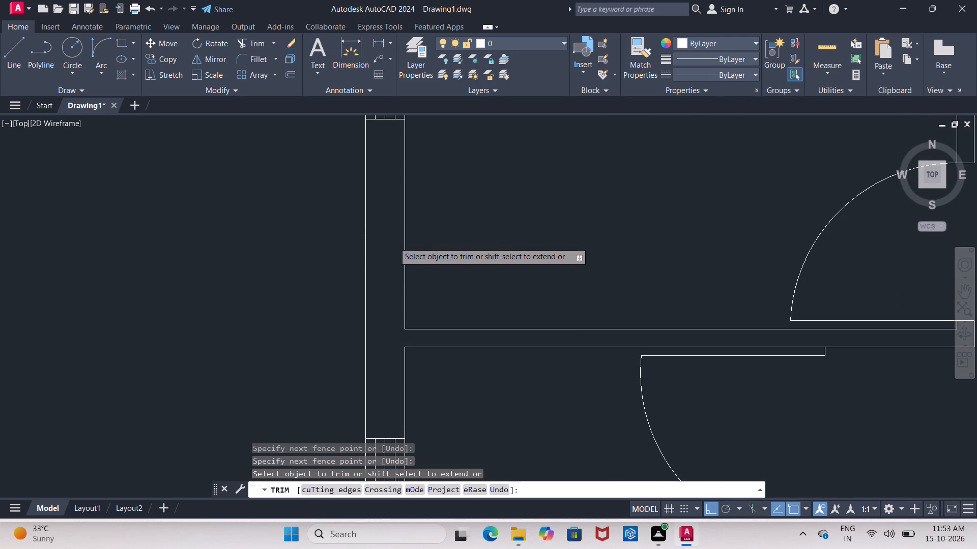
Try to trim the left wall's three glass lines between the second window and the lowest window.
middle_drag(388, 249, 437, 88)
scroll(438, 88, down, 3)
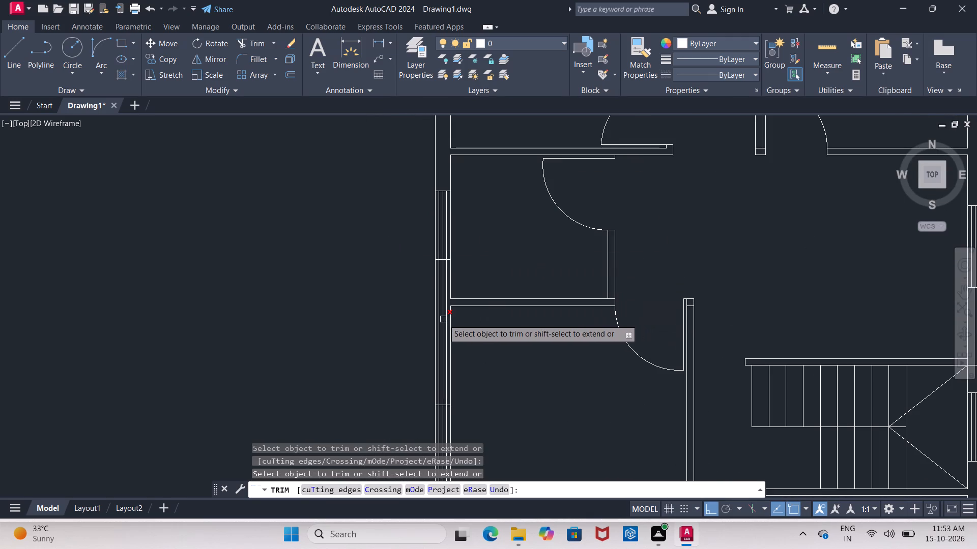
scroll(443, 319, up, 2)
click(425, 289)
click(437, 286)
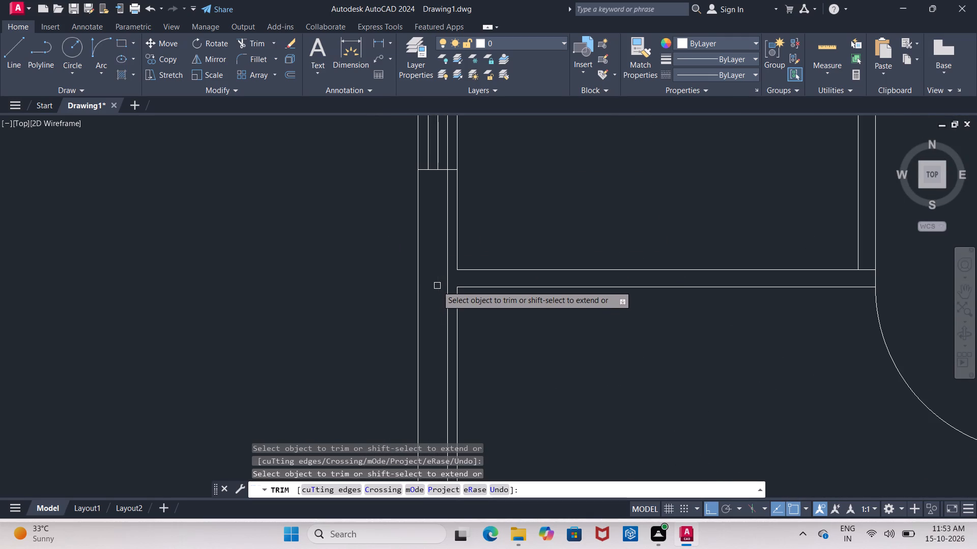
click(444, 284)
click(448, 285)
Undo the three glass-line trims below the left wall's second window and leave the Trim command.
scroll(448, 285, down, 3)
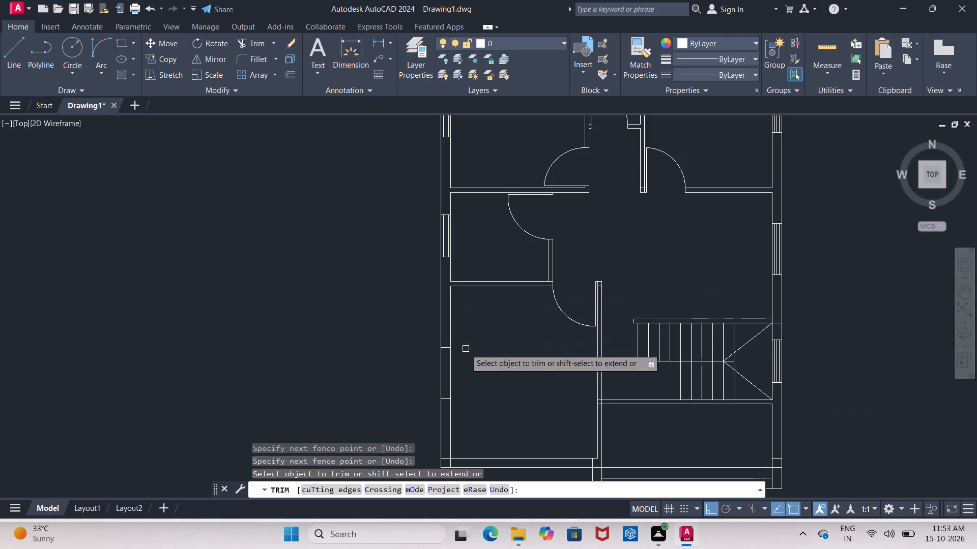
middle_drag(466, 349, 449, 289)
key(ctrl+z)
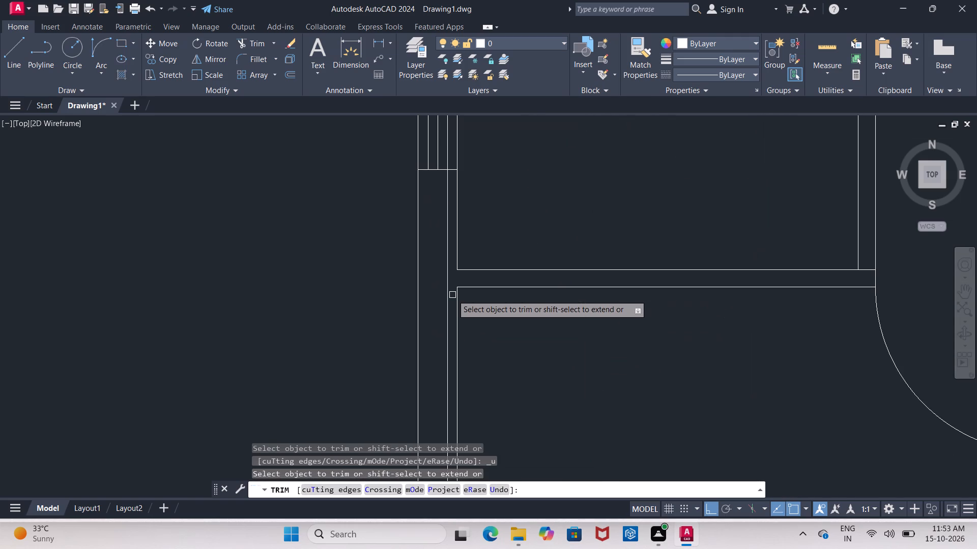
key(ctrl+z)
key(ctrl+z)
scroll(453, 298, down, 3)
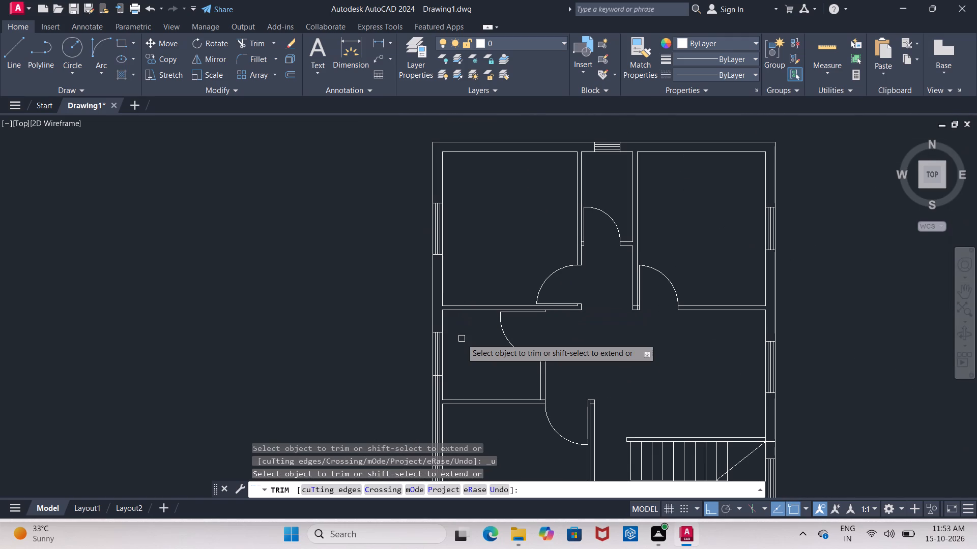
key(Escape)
Extend both lines of the partition below the left wall's second window across the glass lines to the wall's outer face.
middle_drag(455, 344, 441, 207)
scroll(441, 323, up, 1)
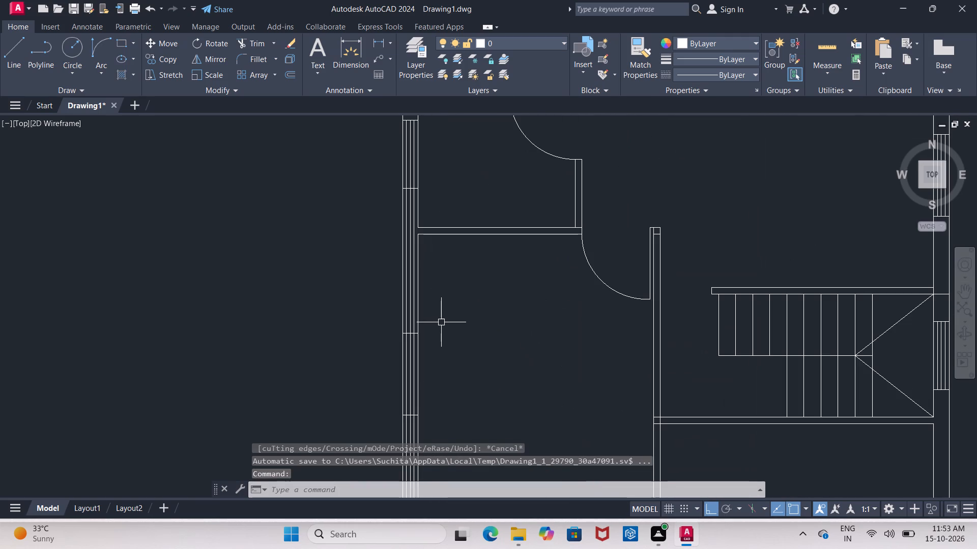
key(e)
key(x)
click(478, 349)
click(428, 227)
triple_click(428, 227)
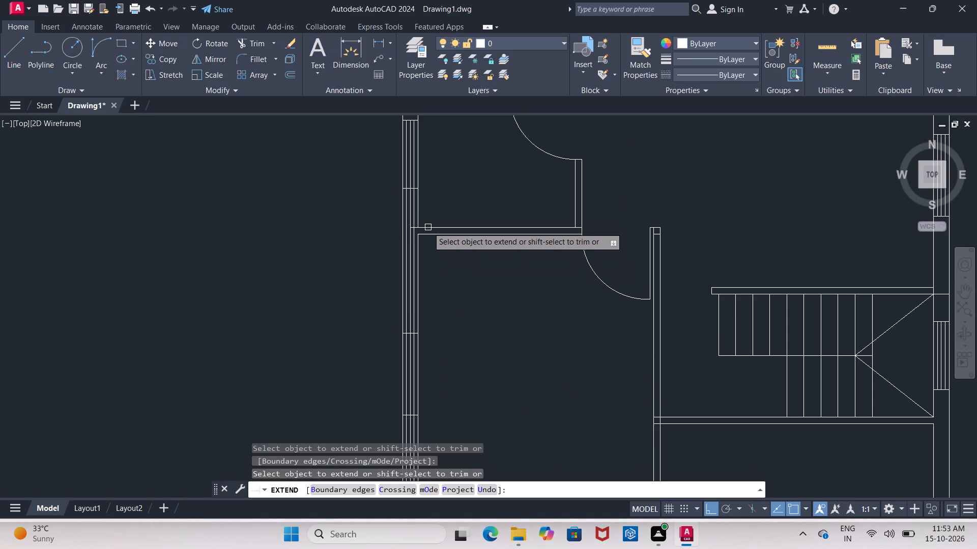
triple_click(428, 227)
triple_click(426, 234)
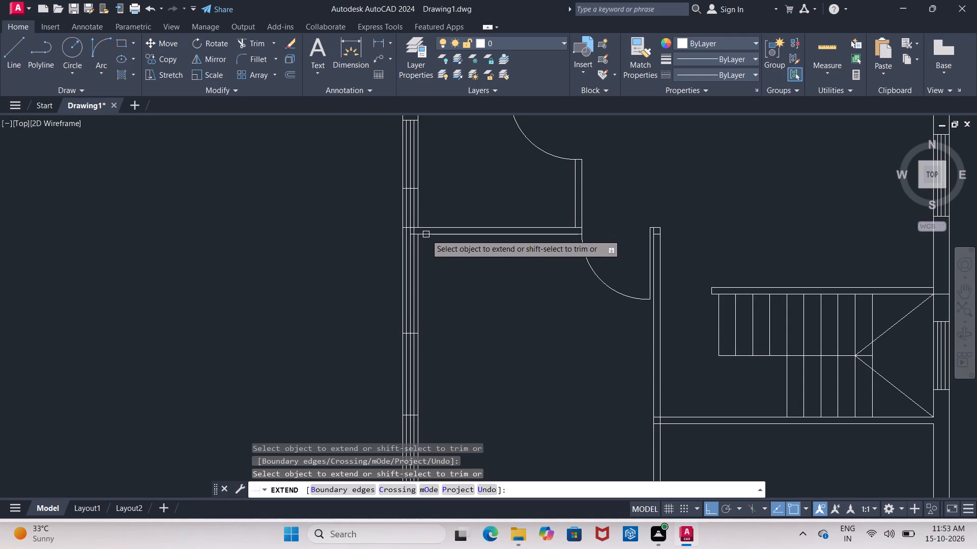
double_click(426, 234)
click(426, 238)
double_click(426, 235)
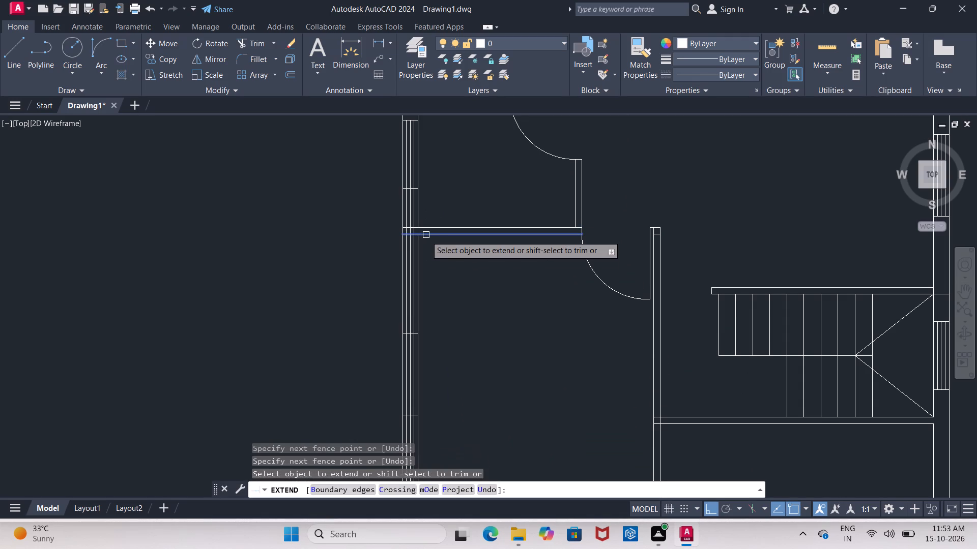
key(Escape)
Trim the left wall's three glass lines below the partition that lies under the second window.
middle_drag(437, 296, 417, 290)
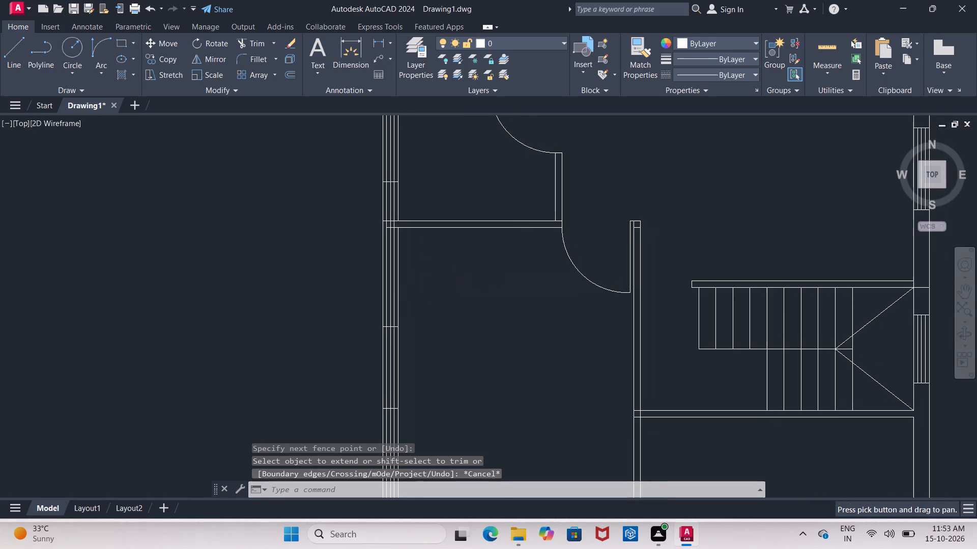
key(t)
key(r)
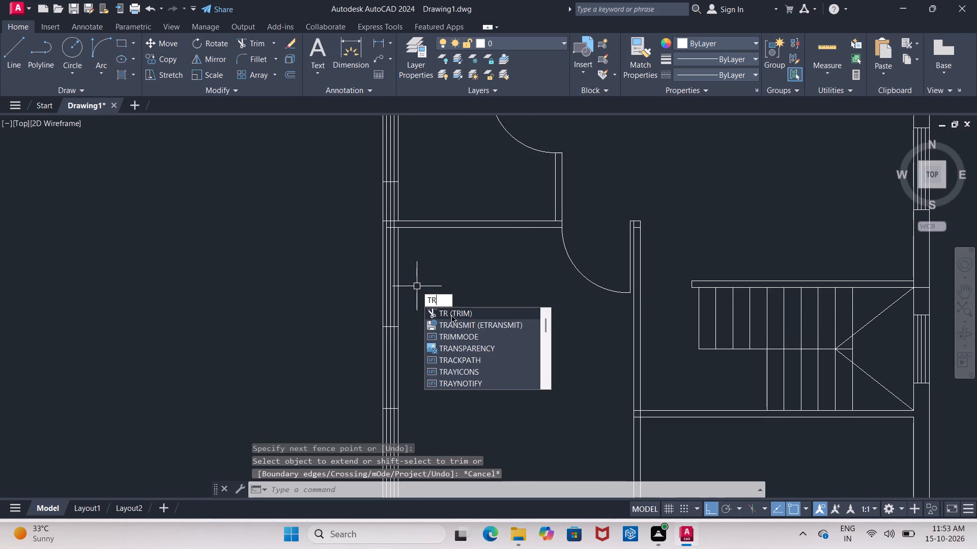
click(451, 315)
scroll(389, 251, up, 3)
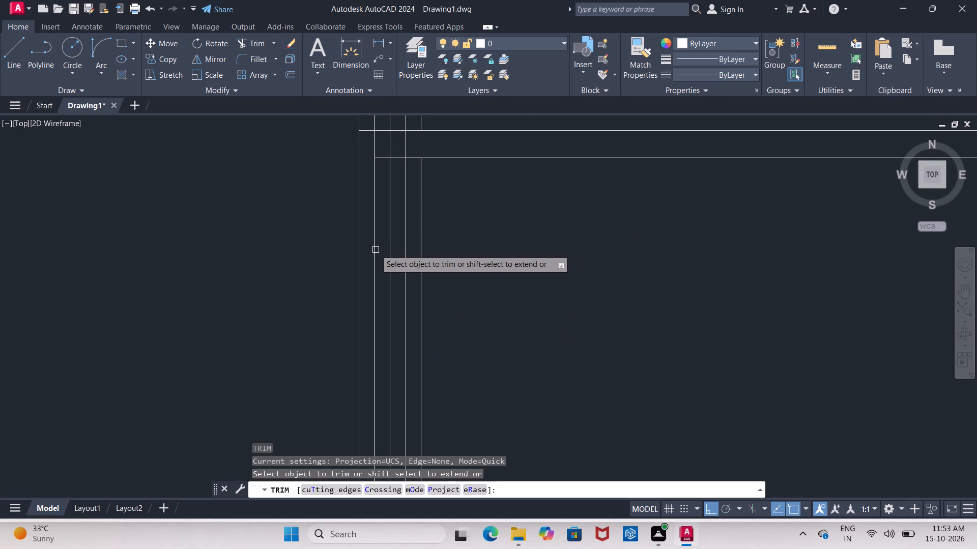
click(375, 249)
click(386, 250)
click(392, 252)
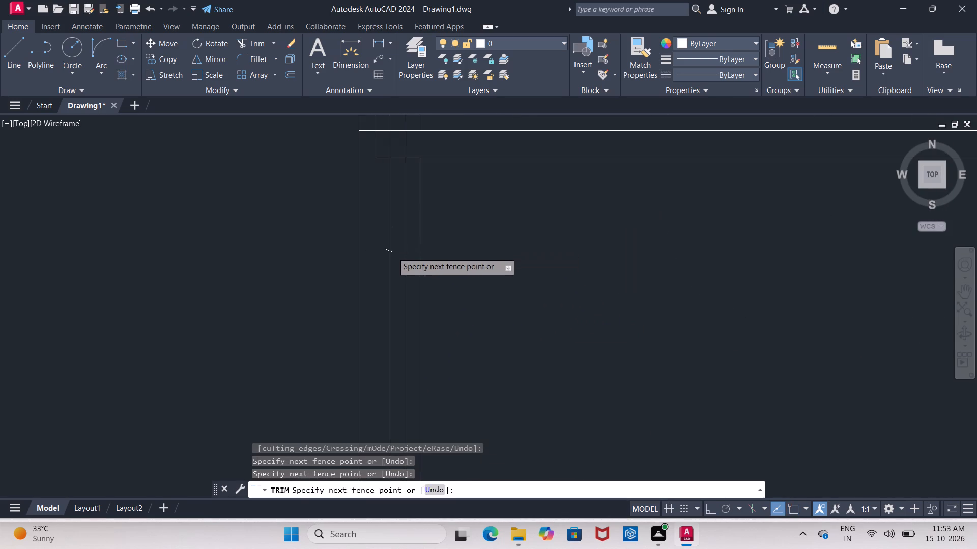
click(403, 251)
Trim the glass-line stubs between the partition's two lines and the end of its lower line inside the left wall.
middle_drag(394, 241, 391, 285)
scroll(391, 284, down, 1)
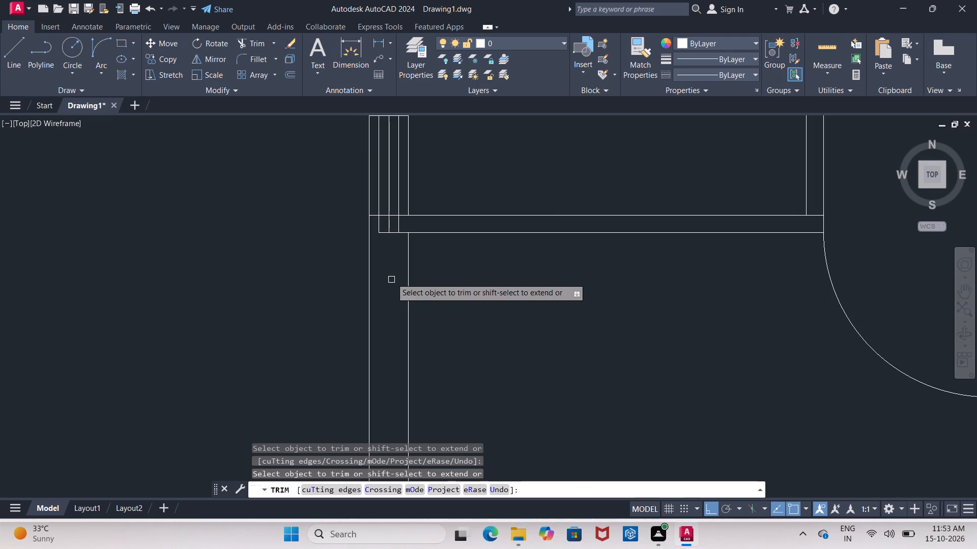
click(398, 224)
click(391, 227)
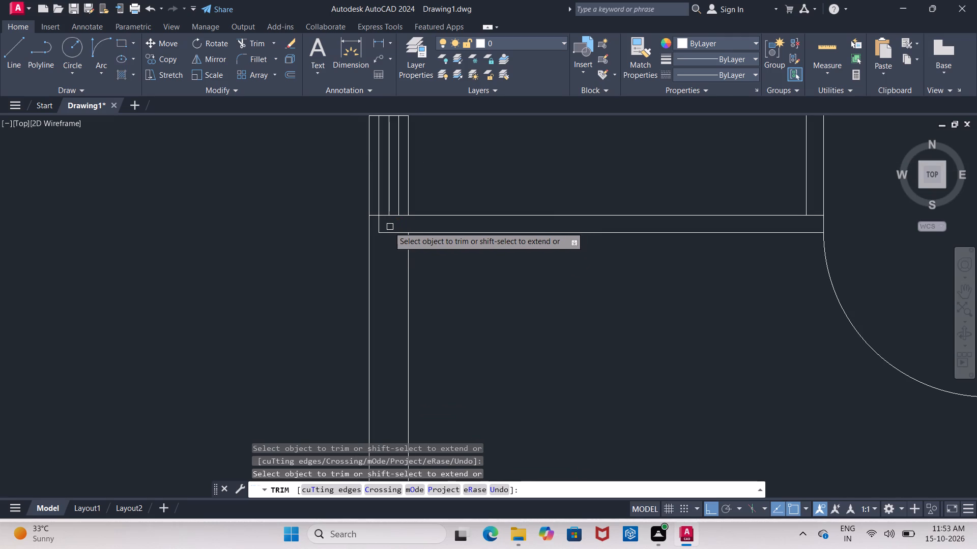
click(384, 225)
click(379, 226)
click(383, 232)
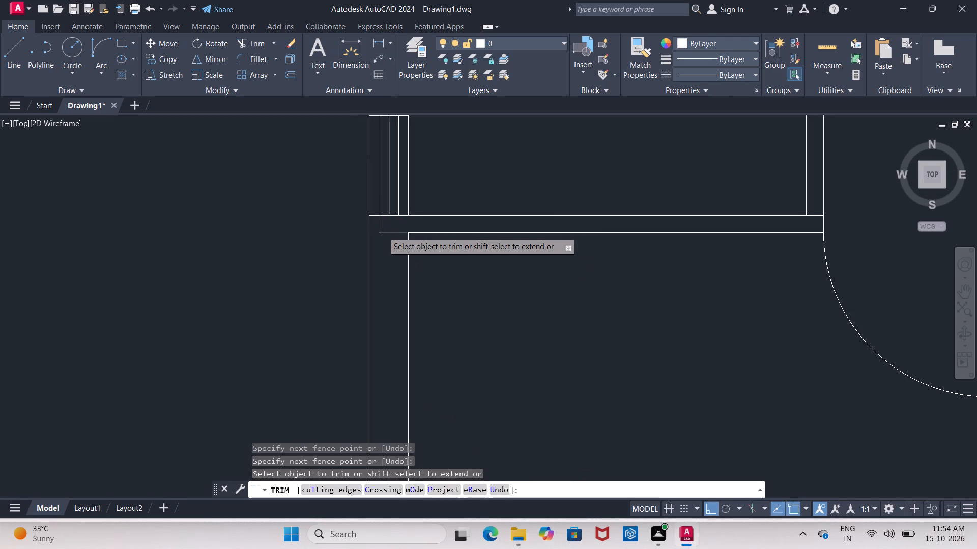
click(379, 225)
Trim the three glass lines between the second window and the partition, plus the partition's upper line inside the left wall.
middle_drag(387, 265, 387, 276)
scroll(387, 266, down, 1)
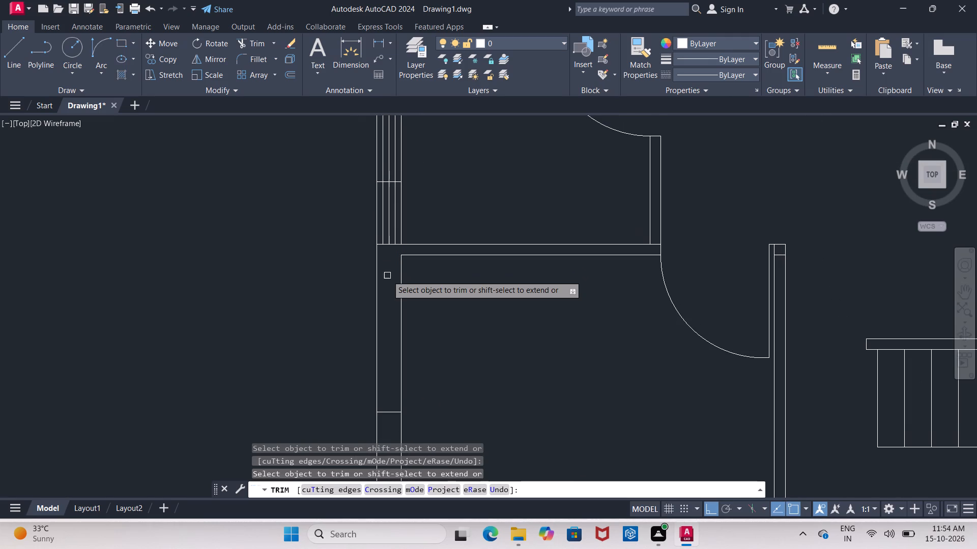
scroll(391, 232, down, 3)
scroll(383, 241, up, 1)
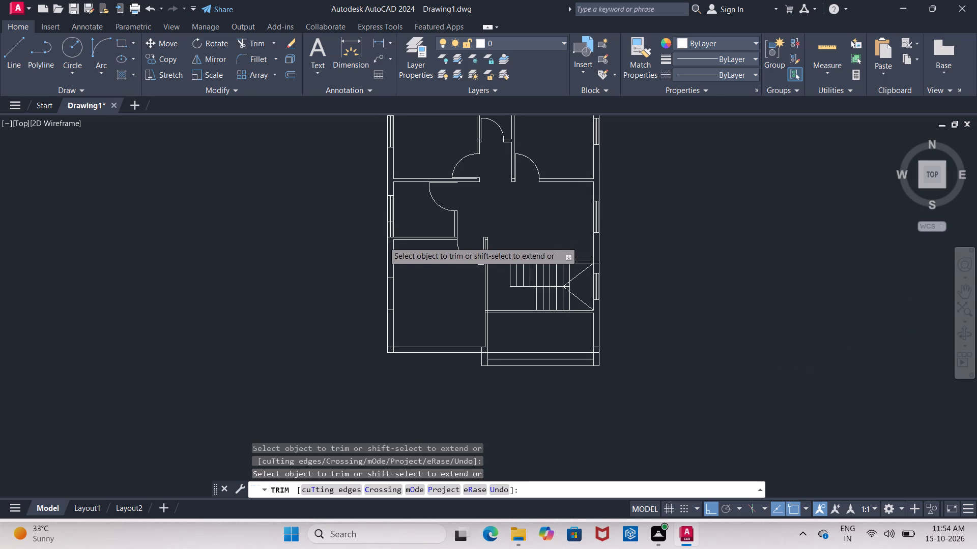
scroll(383, 241, up, 3)
click(405, 214)
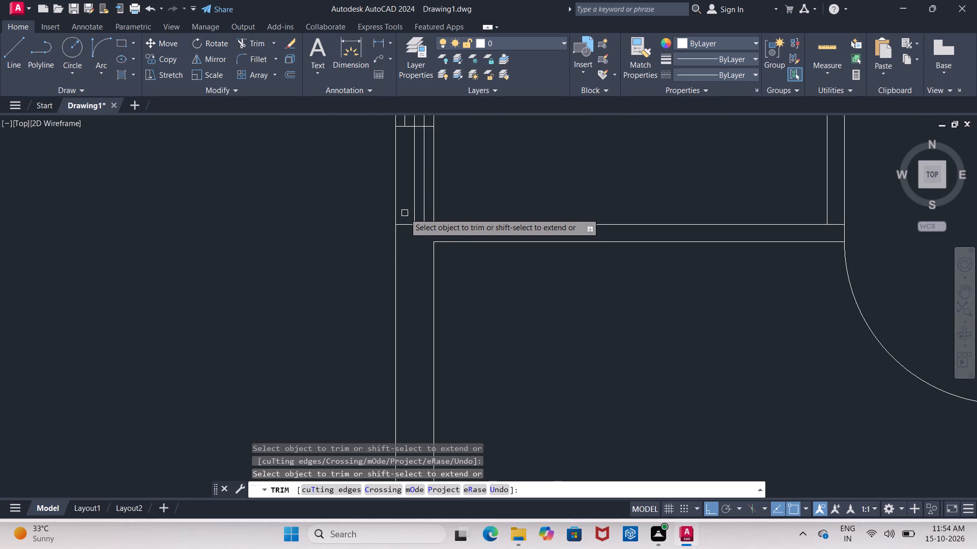
click(414, 201)
click(425, 180)
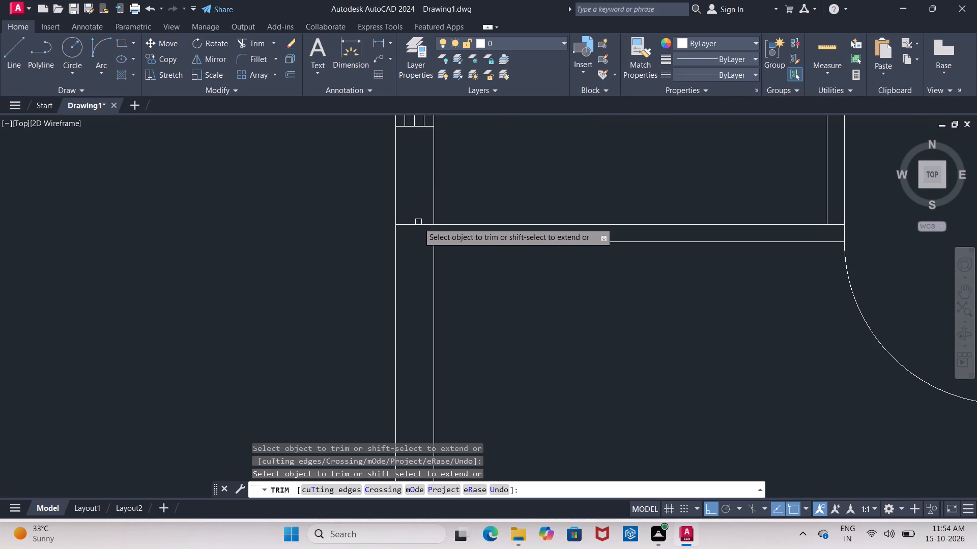
click(418, 224)
scroll(418, 224, down, 2)
scroll(472, 306, down, 1)
middle_drag(472, 306, 463, 219)
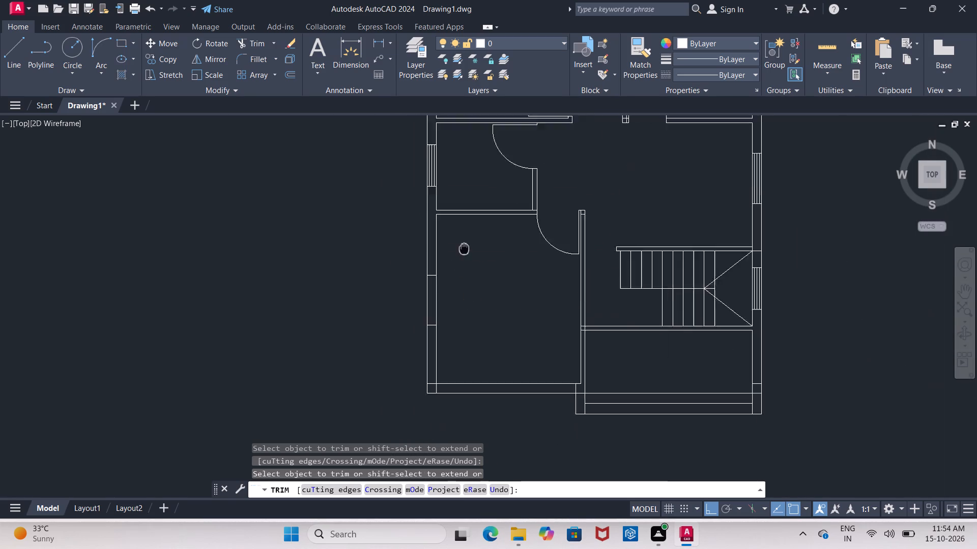
middle_drag(463, 219, 455, 211)
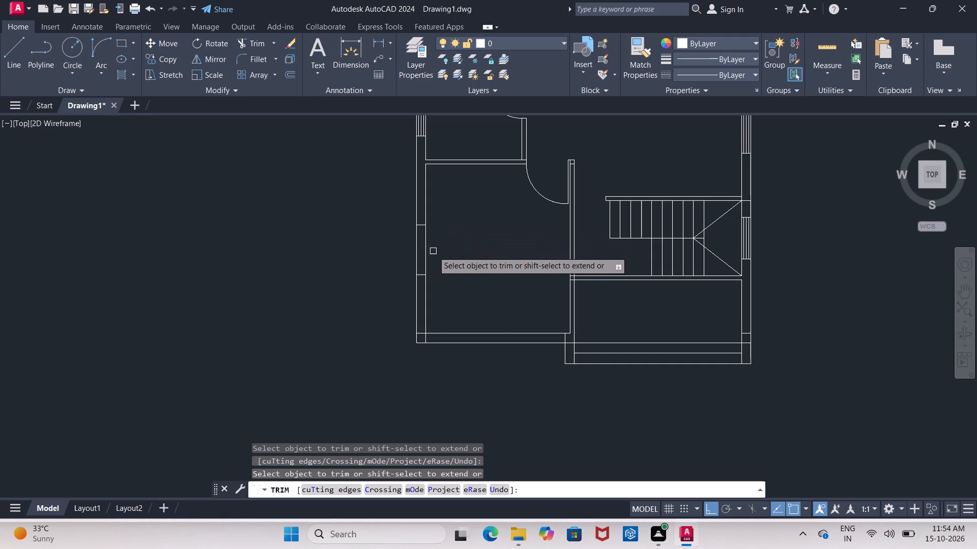
scroll(433, 251, up, 1)
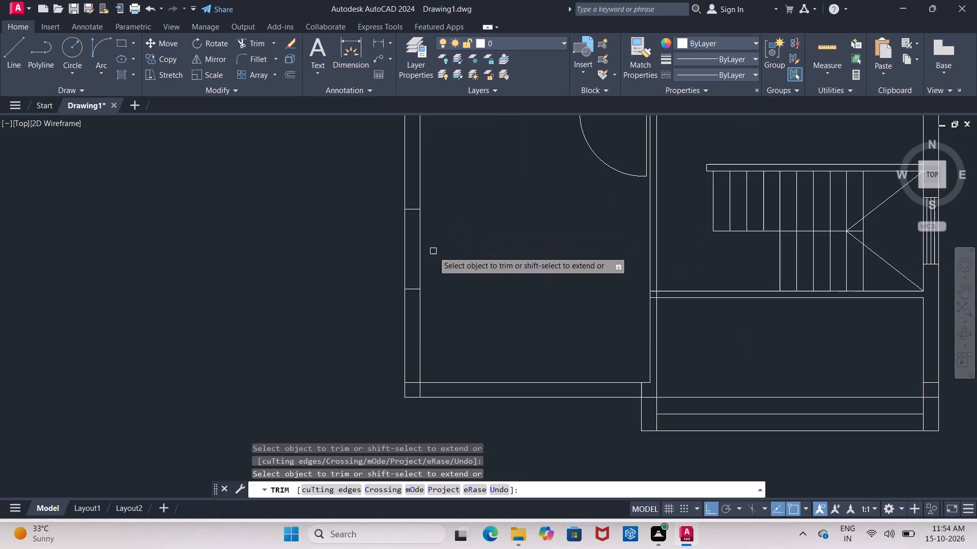
scroll(433, 251, up, 1)
key(Escape)
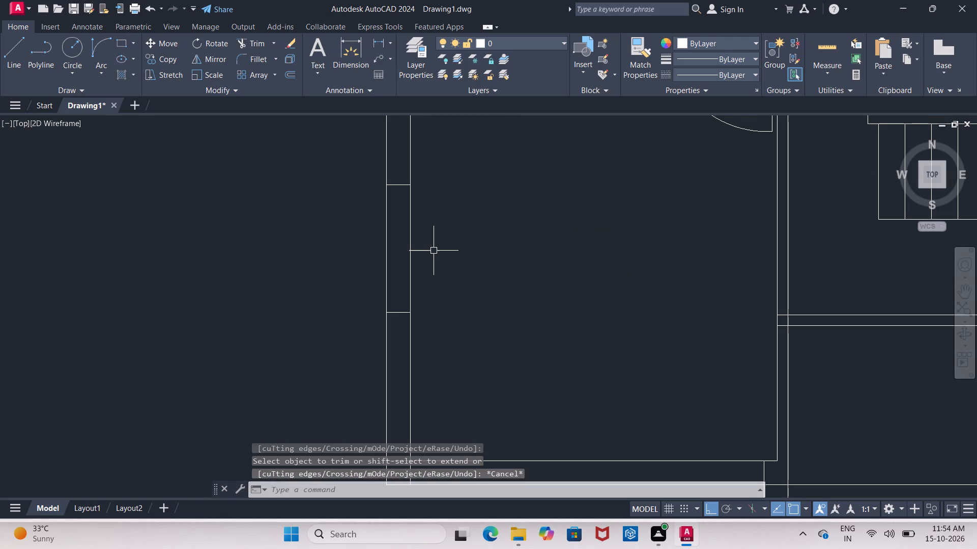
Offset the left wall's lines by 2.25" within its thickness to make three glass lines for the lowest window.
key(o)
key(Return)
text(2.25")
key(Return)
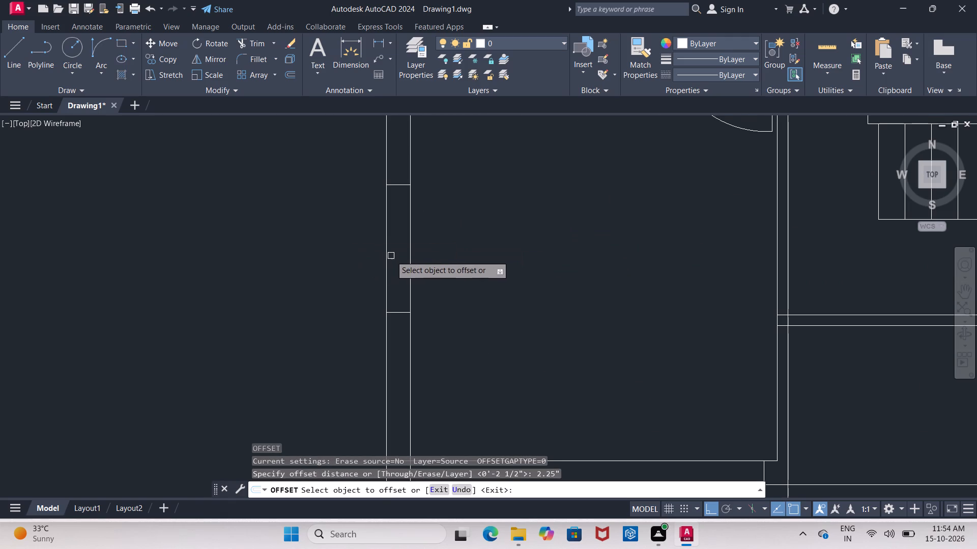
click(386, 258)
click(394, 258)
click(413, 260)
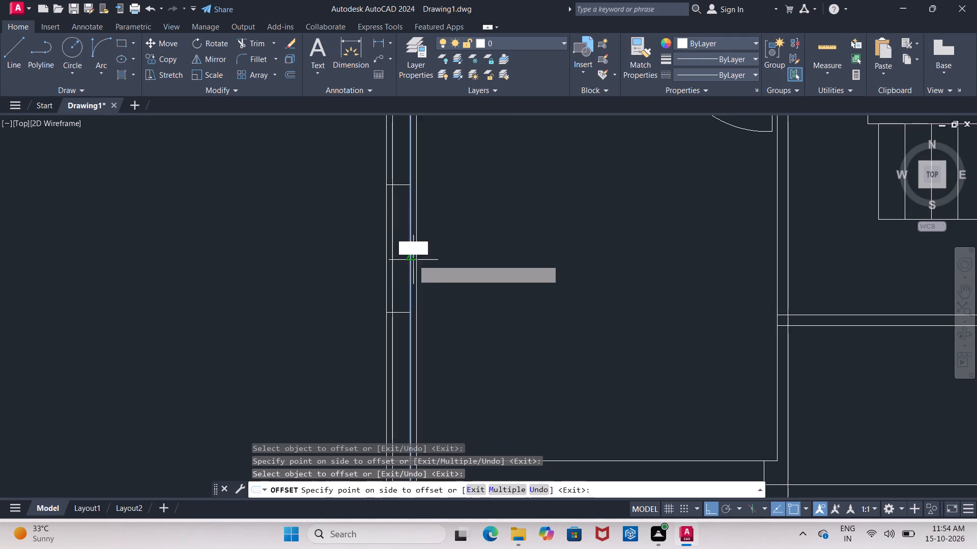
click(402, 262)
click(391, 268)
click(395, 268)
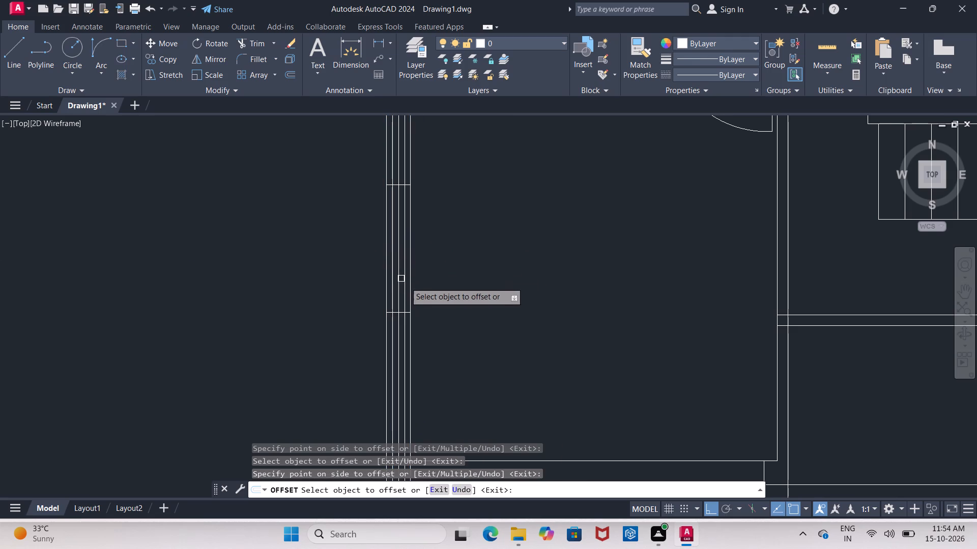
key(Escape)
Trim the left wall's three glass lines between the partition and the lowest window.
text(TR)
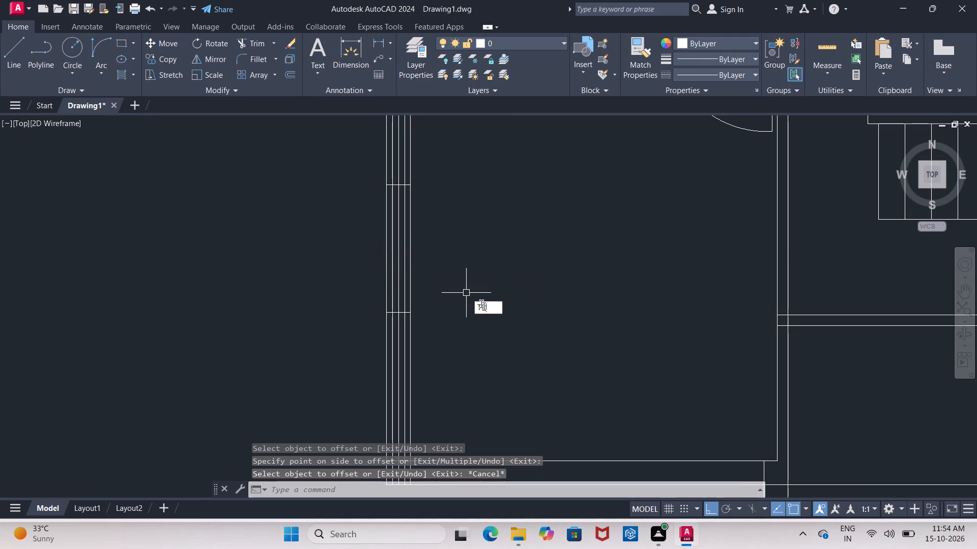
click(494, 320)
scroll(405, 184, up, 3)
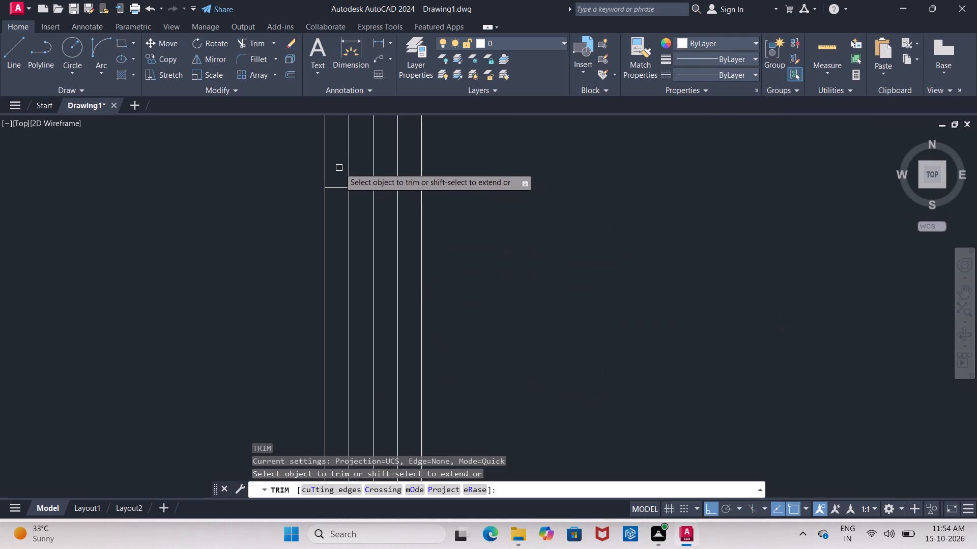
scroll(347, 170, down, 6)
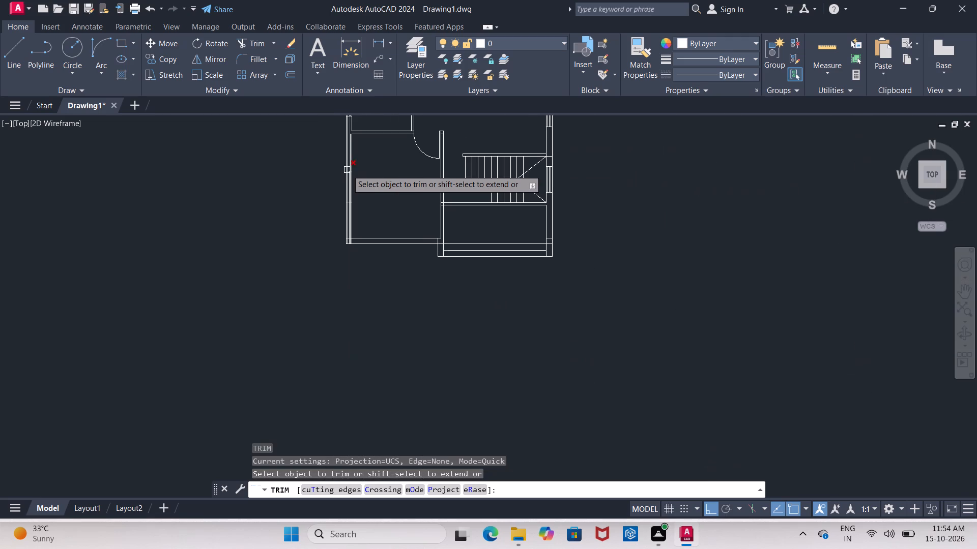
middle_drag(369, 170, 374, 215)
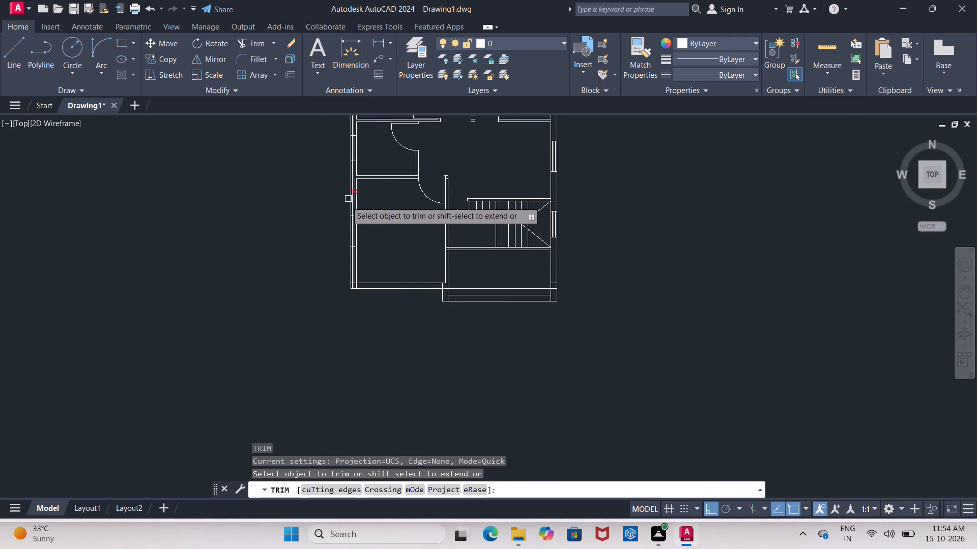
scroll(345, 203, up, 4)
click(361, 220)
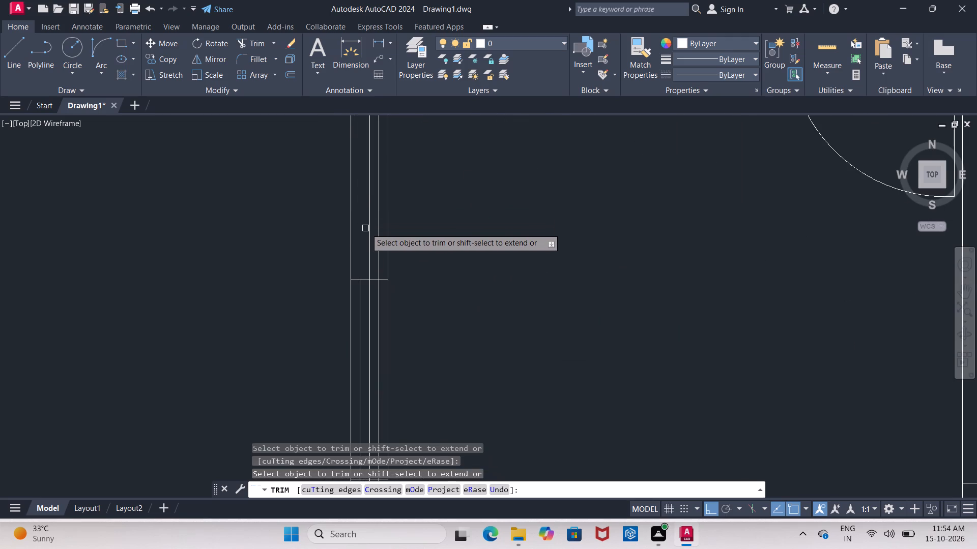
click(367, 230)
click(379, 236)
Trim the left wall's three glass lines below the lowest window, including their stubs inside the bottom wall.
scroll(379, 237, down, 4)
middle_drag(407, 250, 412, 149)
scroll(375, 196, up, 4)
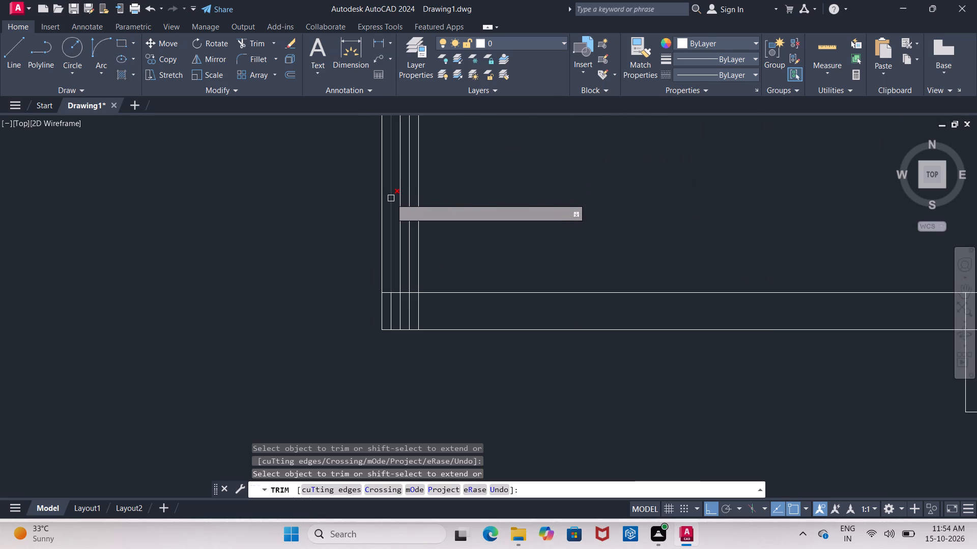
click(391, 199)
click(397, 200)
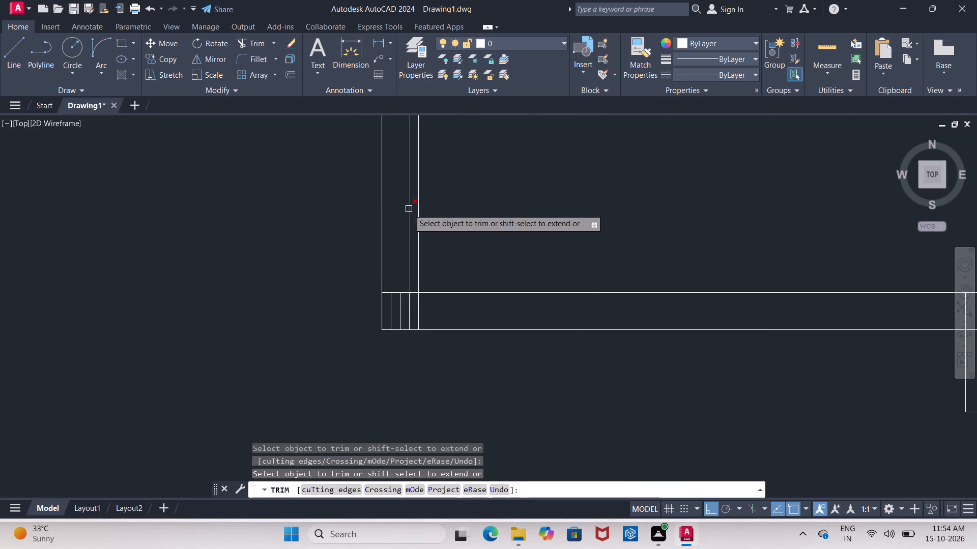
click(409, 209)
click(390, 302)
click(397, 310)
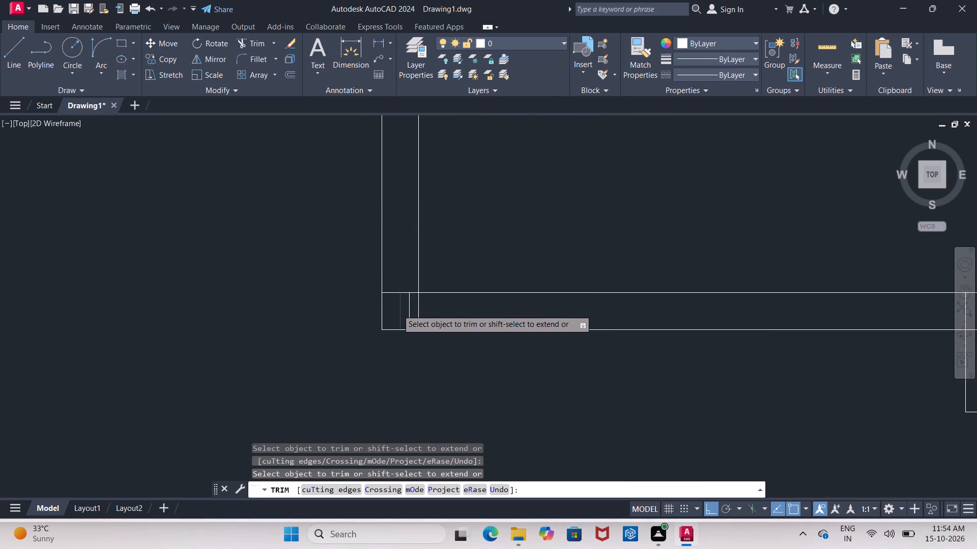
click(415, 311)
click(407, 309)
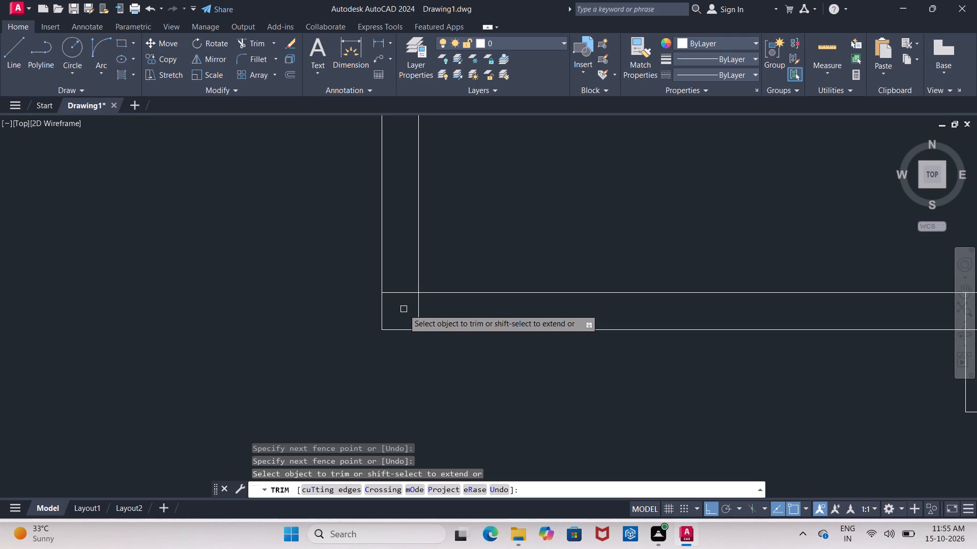
Trim the overlapping inner lines of the left and bottom walls at the plan's bottom-left corner.
click(399, 292)
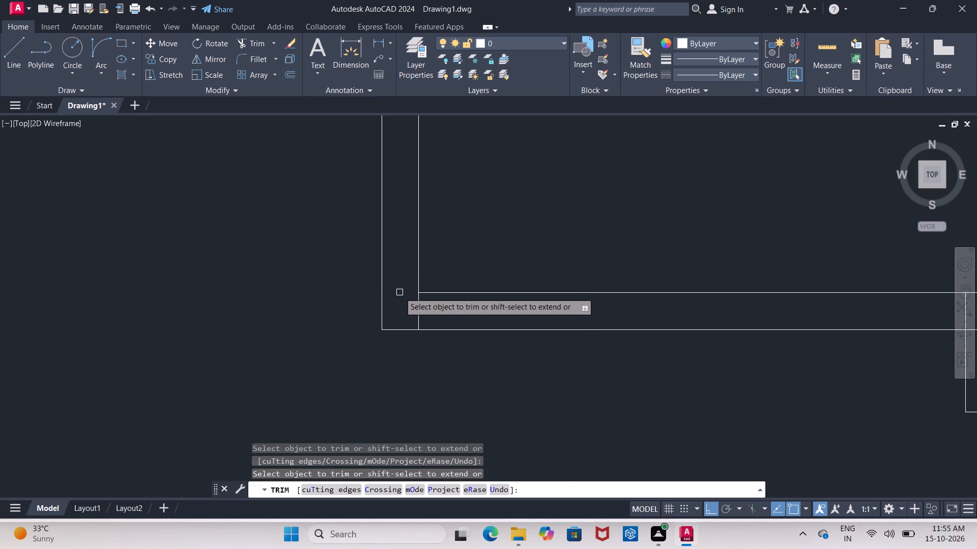
click(418, 316)
scroll(419, 316, down, 4)
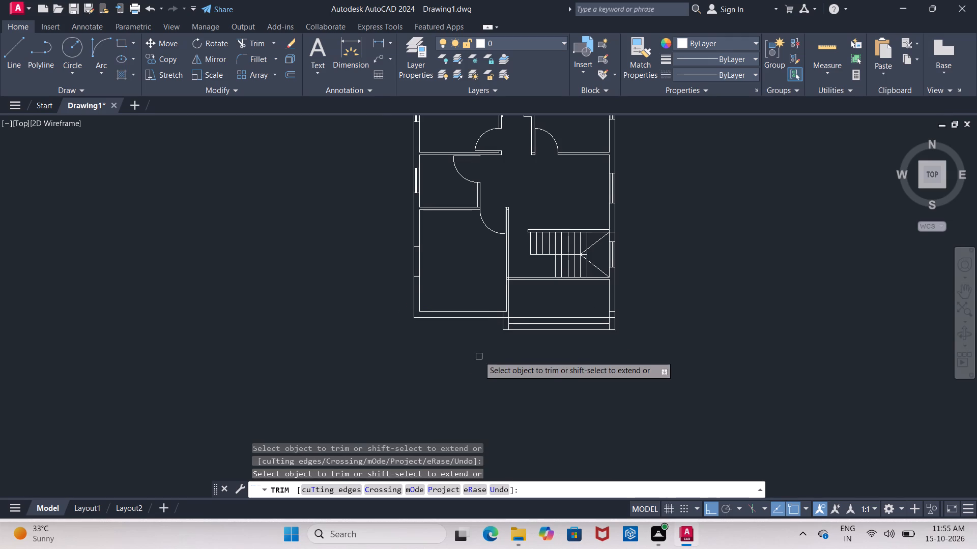
middle_drag(397, 229, 357, 293)
scroll(411, 311, up, 1)
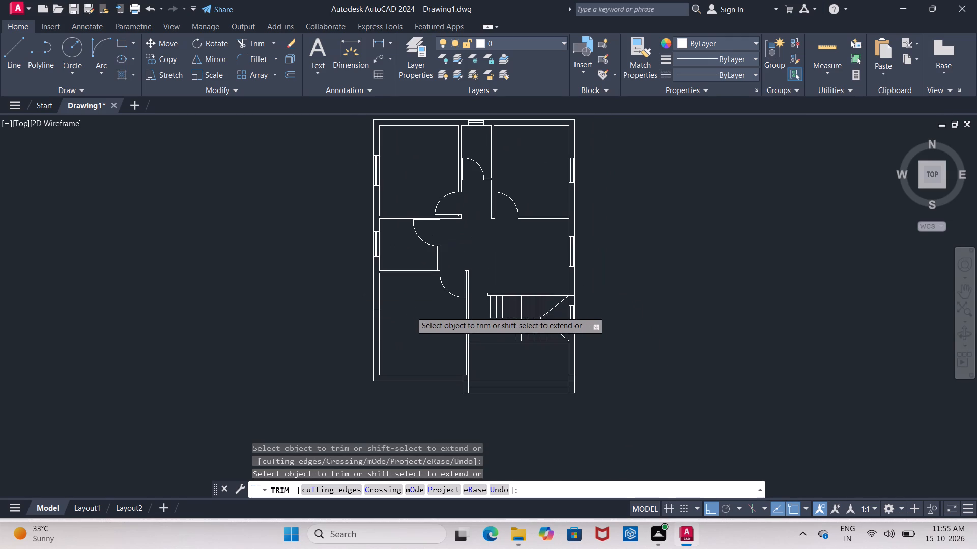
scroll(411, 311, up, 1)
key(Escape)
Extend the lower line of the partition below the second window to the left wall's outer face.
text(EX)
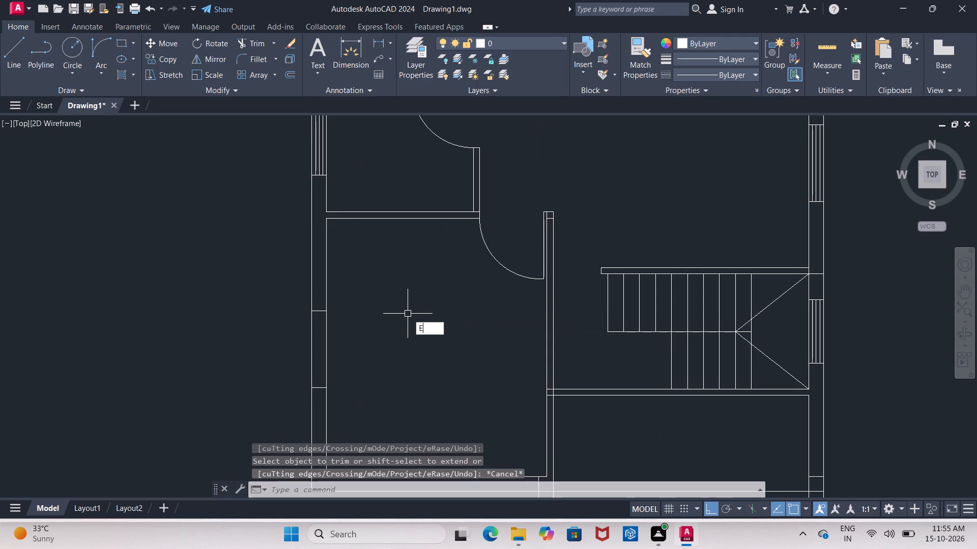
click(424, 338)
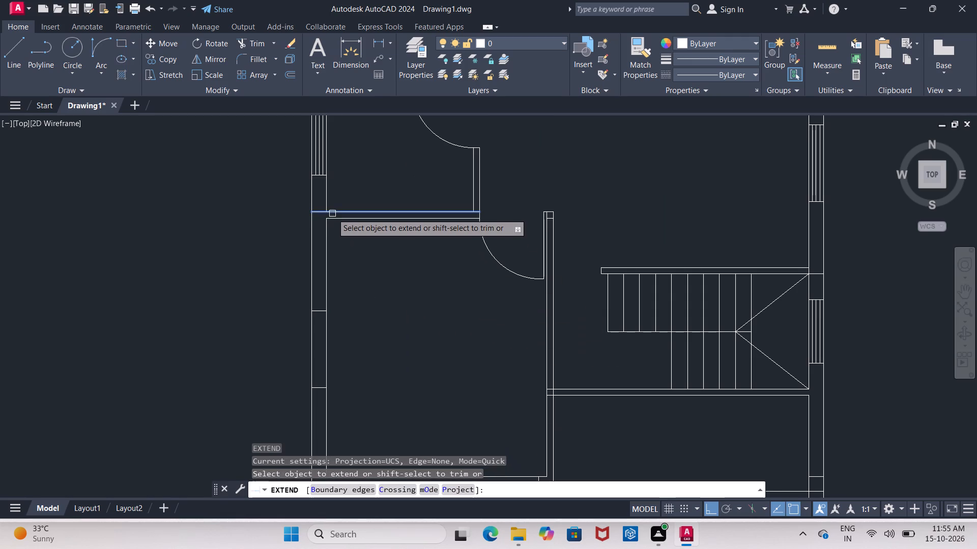
click(332, 218)
middle_drag(353, 326, 337, 279)
key(Escape)
Offset the left wall's faces inward by 2.25" and repeat from the first offset to form three glass lines for the lowest window.
key(o)
key(Return)
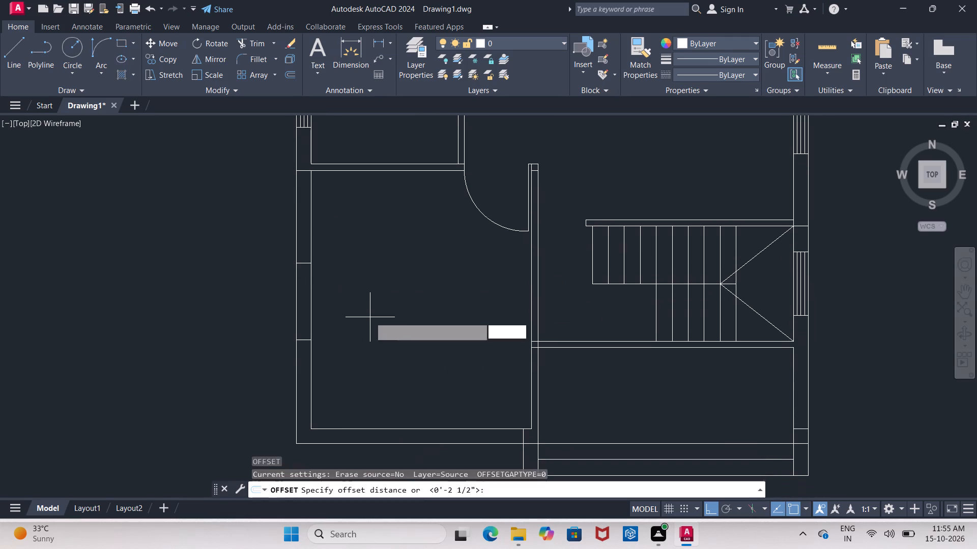
text(2.2)
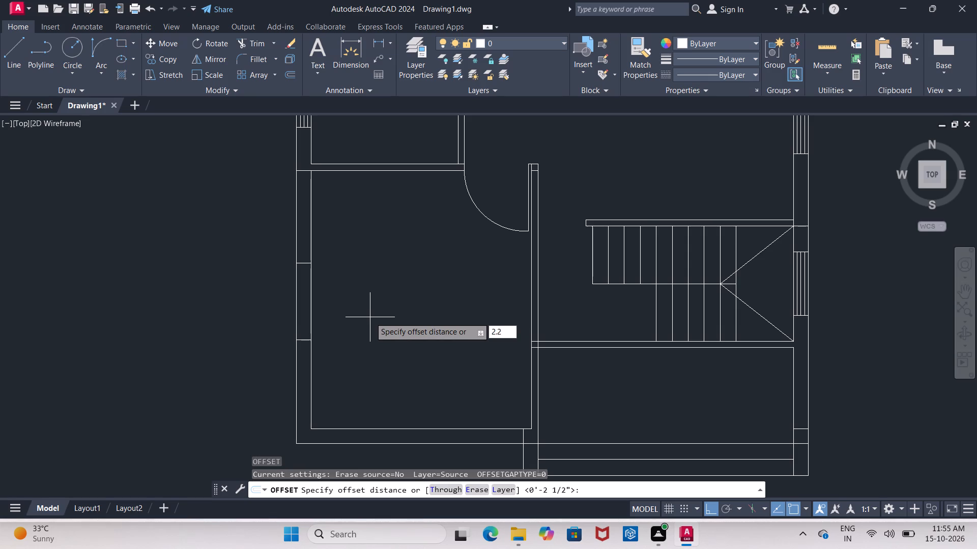
key(5)
key(shift+quotedbl)
key(Return)
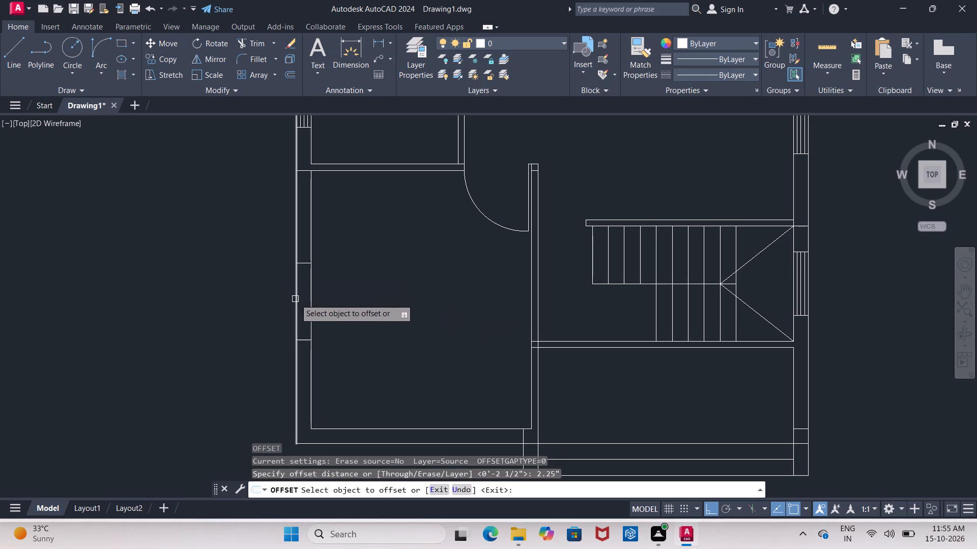
click(295, 299)
click(303, 300)
scroll(311, 308, up, 2)
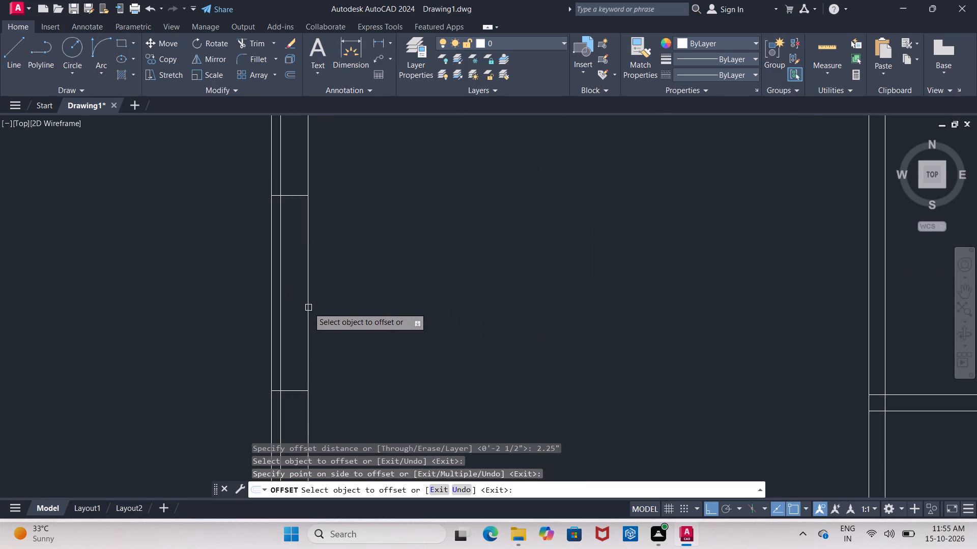
click(308, 308)
click(288, 308)
click(279, 312)
click(285, 314)
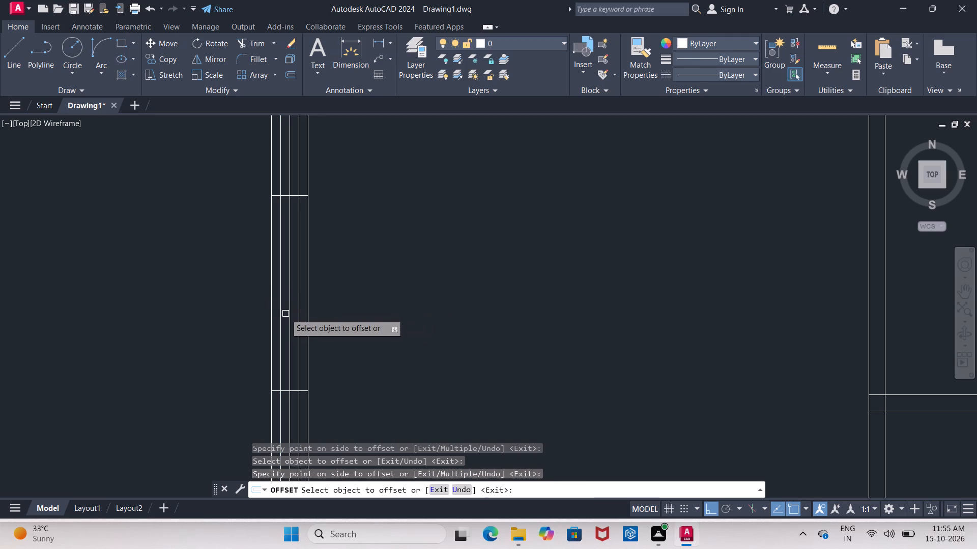
key(Escape)
Trim the left wall's new glass lines above the lowest window, on both sides of the partition.
text(TR)
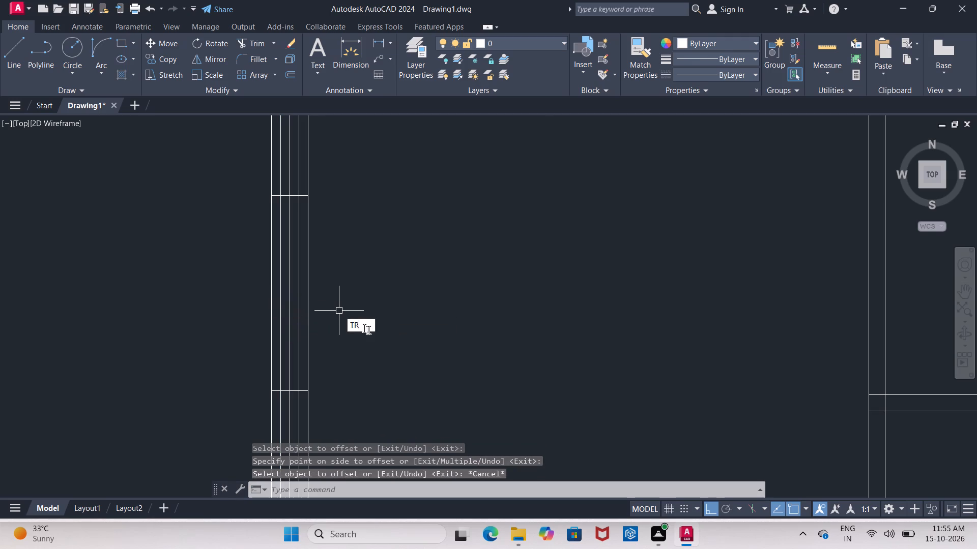
click(370, 334)
scroll(372, 326, down, 2)
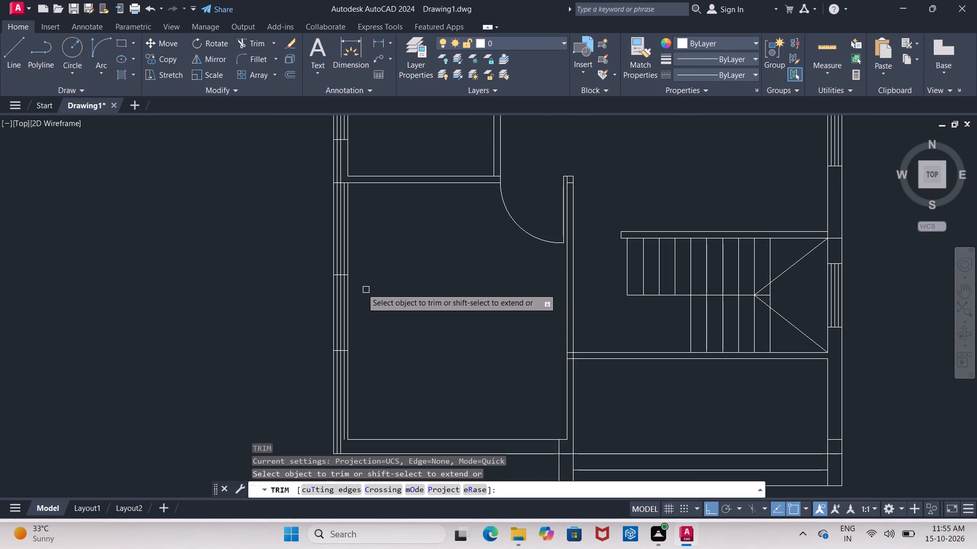
middle_drag(358, 241, 348, 301)
scroll(329, 227, up, 1)
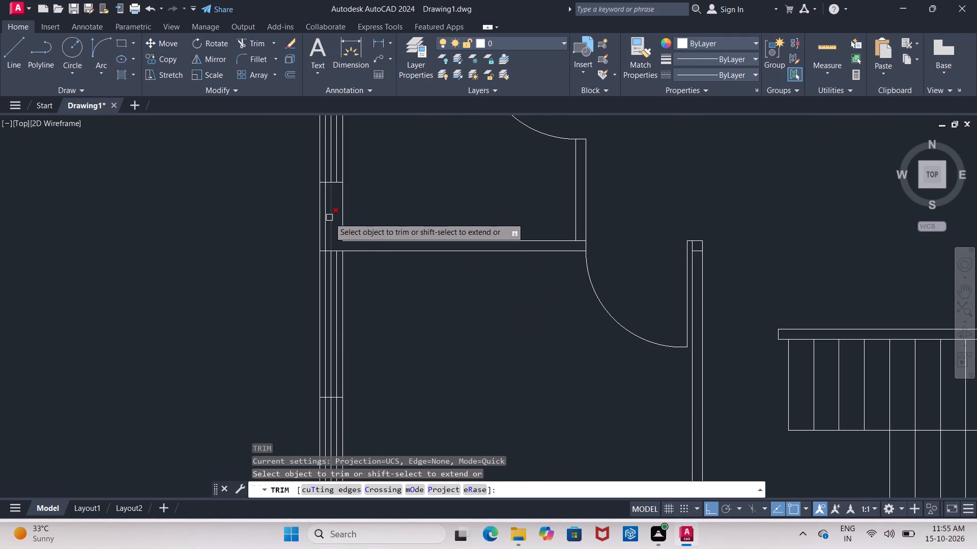
click(329, 218)
click(327, 218)
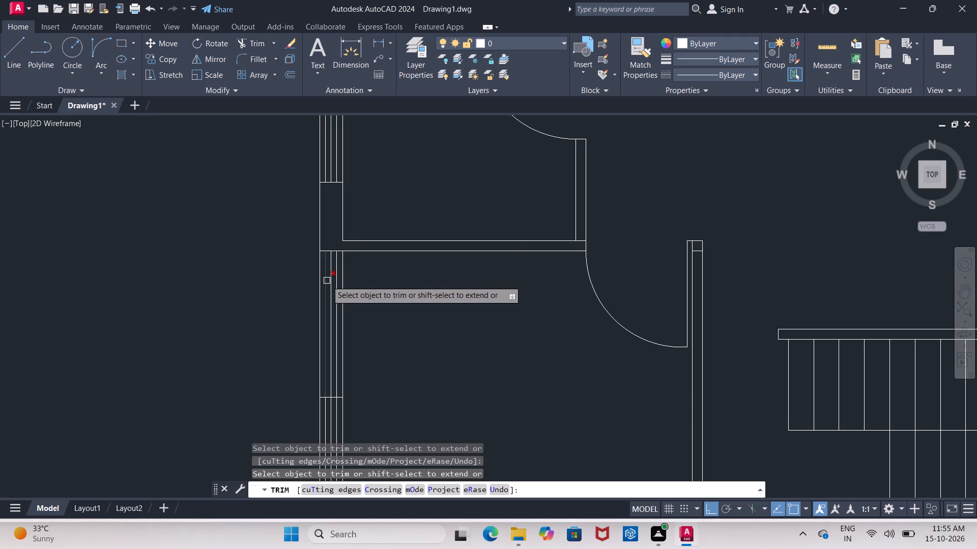
click(327, 281)
click(329, 283)
click(335, 285)
Trim the left wall's three glass lines below the lowest window down to the plan's bottom-left corner.
middle_drag(335, 287, 370, 143)
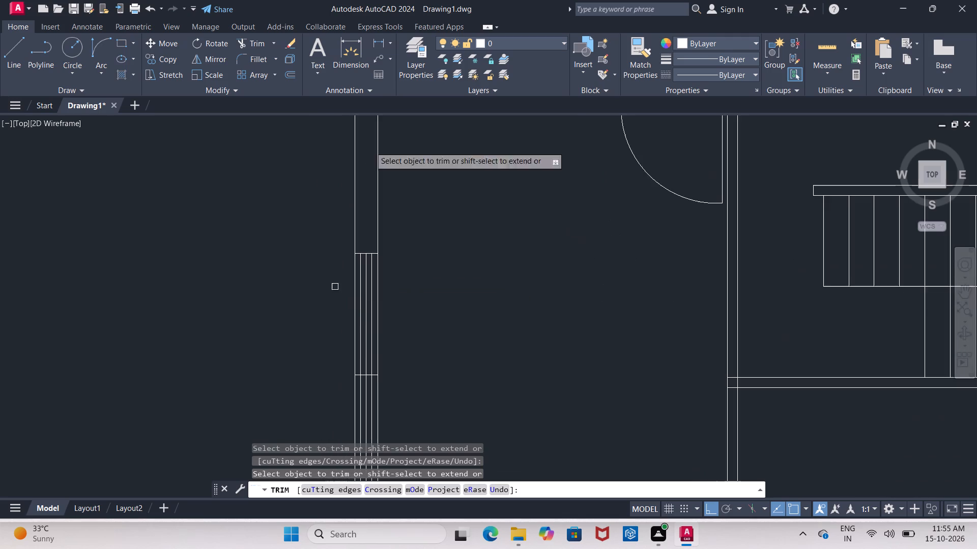
middle_drag(377, 392, 369, 254)
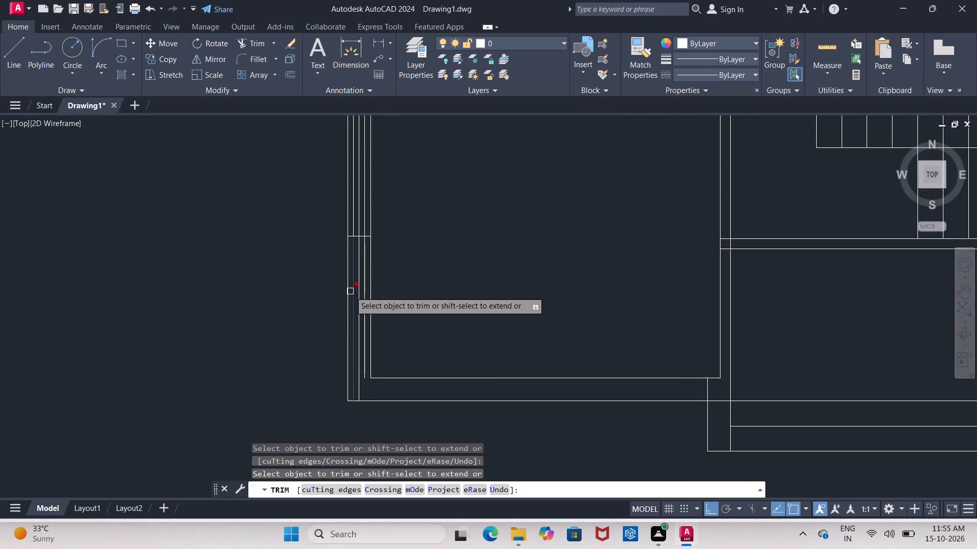
click(350, 291)
click(359, 291)
click(362, 283)
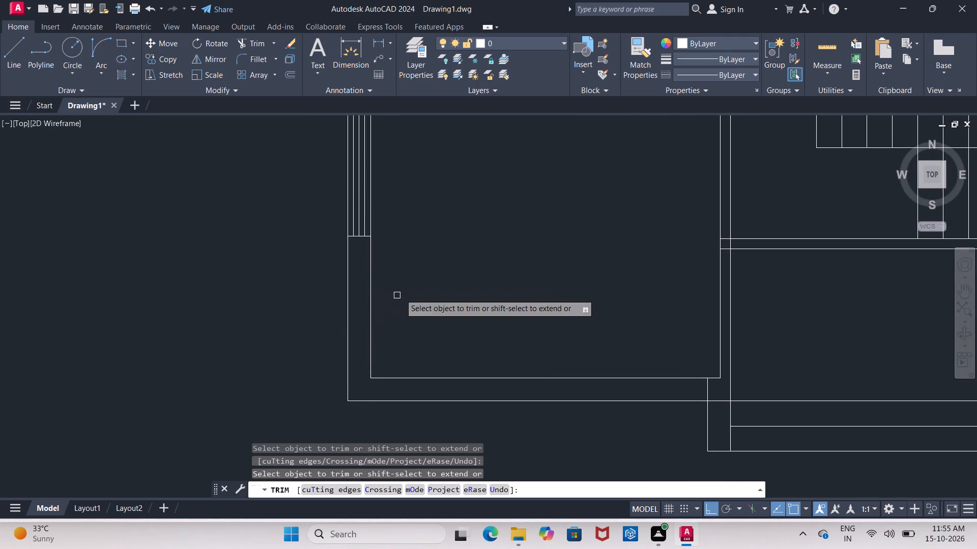
middle_drag(430, 278, 352, 328)
scroll(358, 324, down, 3)
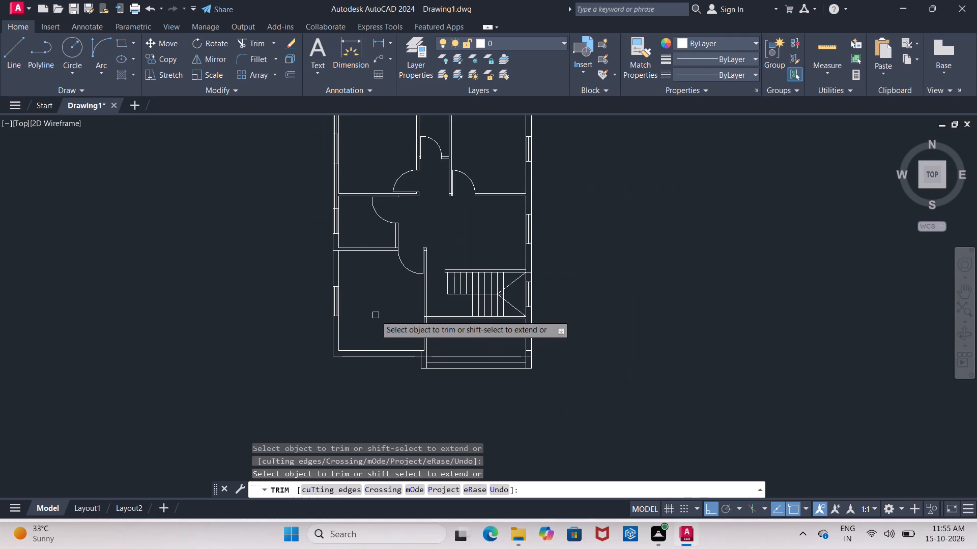
middle_drag(372, 317, 266, 369)
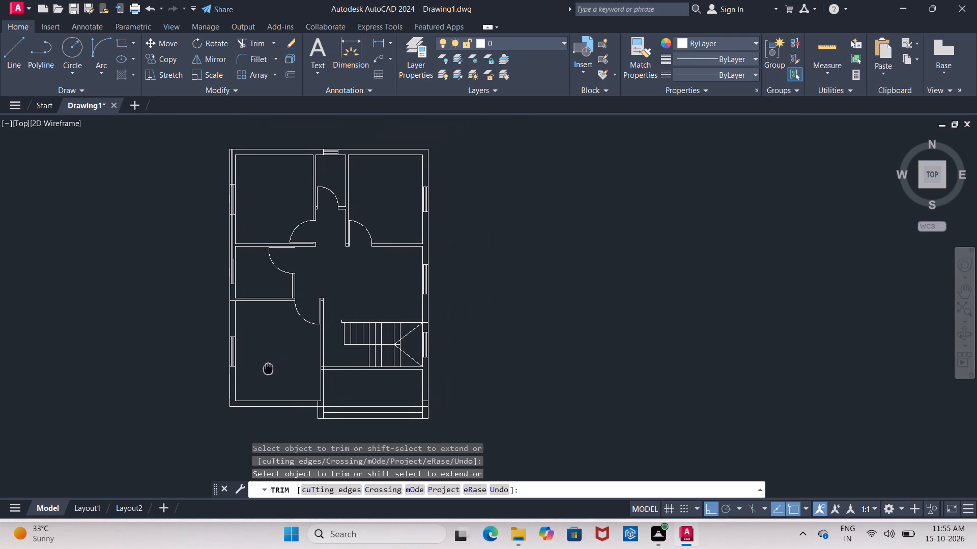
middle_drag(266, 369, 245, 383)
middle_drag(361, 235, 335, 259)
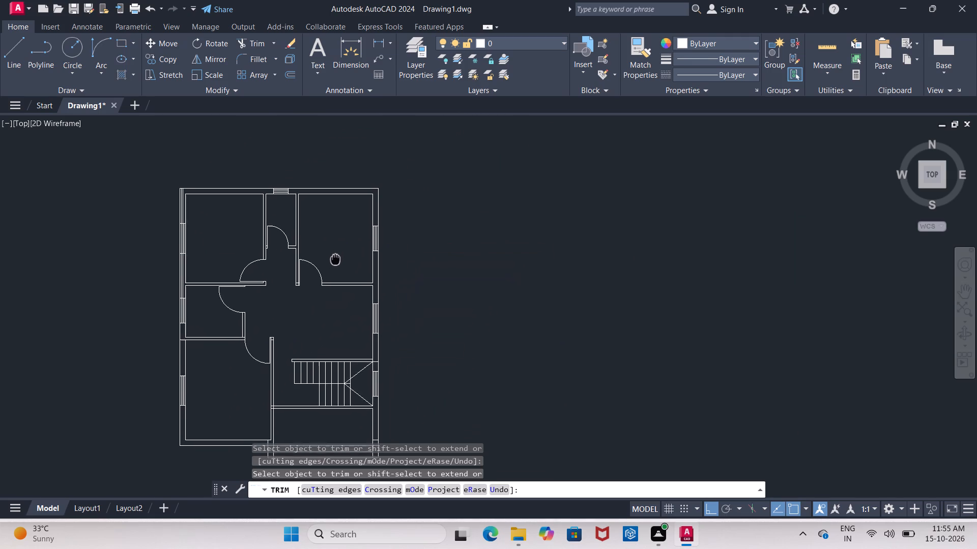
middle_drag(335, 259, 301, 259)
key(Escape)
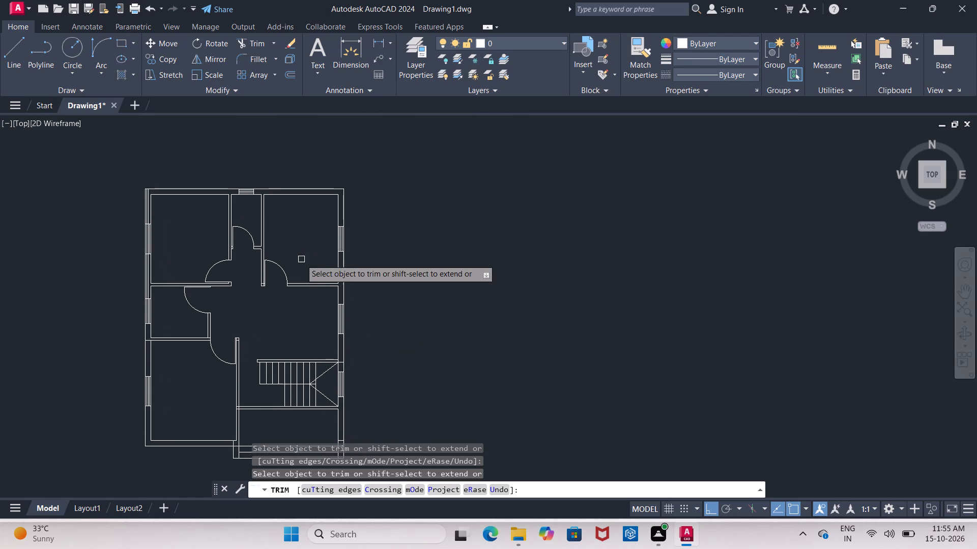
key(Escape)
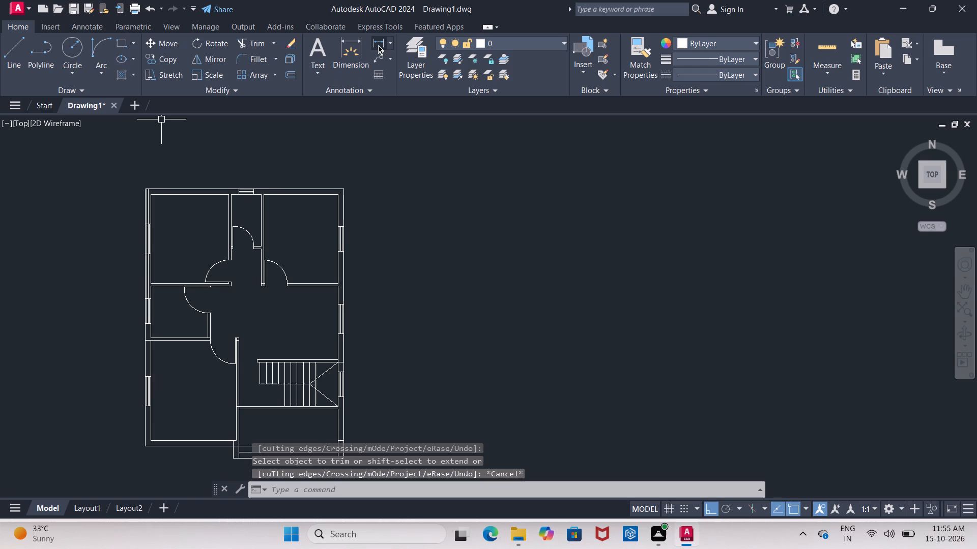
Add a vertical linear dimension for the top-right room's inner length, placed inside the room near its right wall.
click(378, 43)
scroll(312, 216, up, 1)
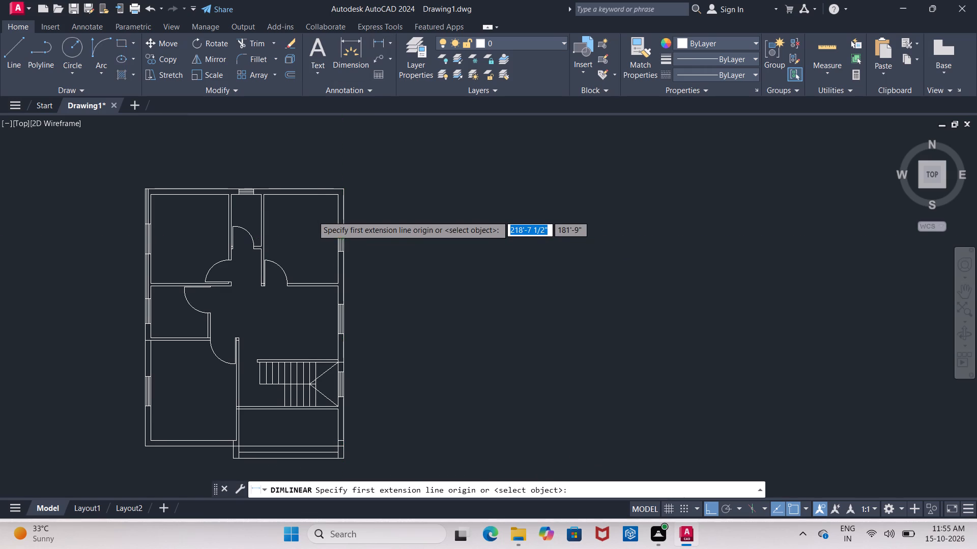
scroll(324, 204, up, 2)
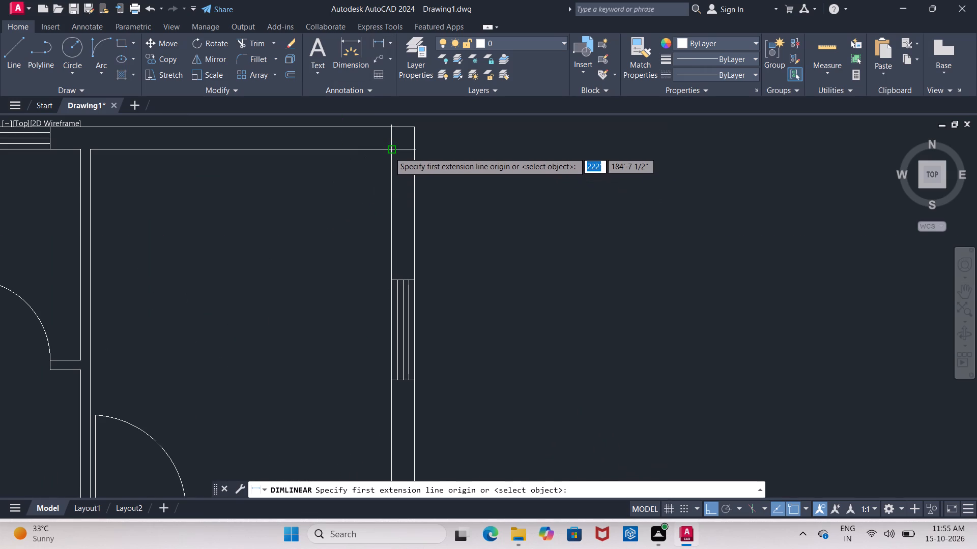
click(389, 151)
middle_drag(369, 275, 335, 101)
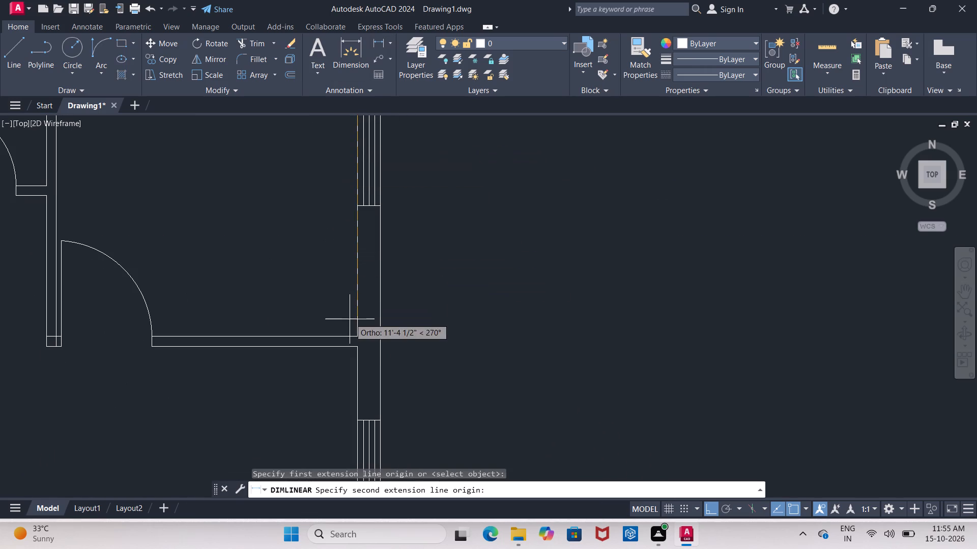
click(356, 333)
middle_drag(290, 301, 313, 372)
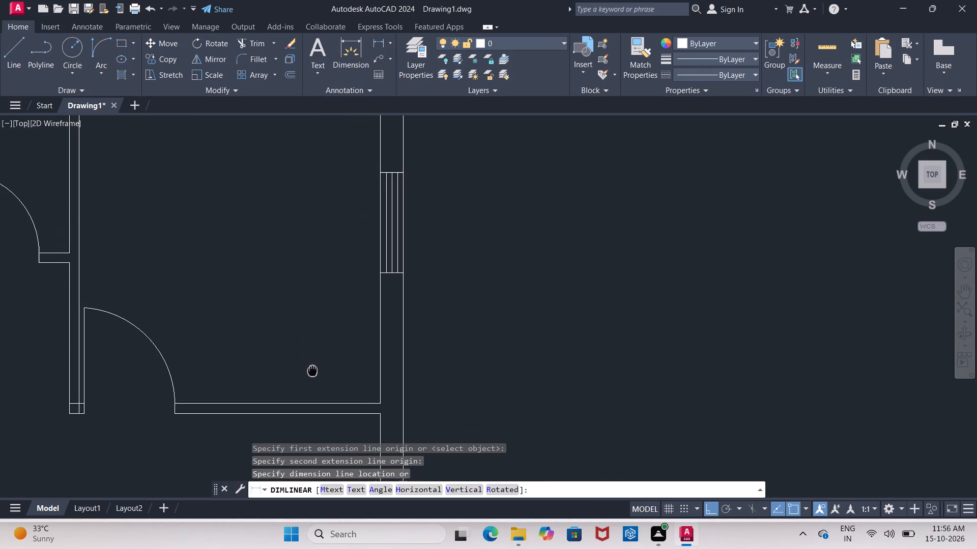
middle_drag(313, 372, 313, 373)
scroll(315, 362, down, 2)
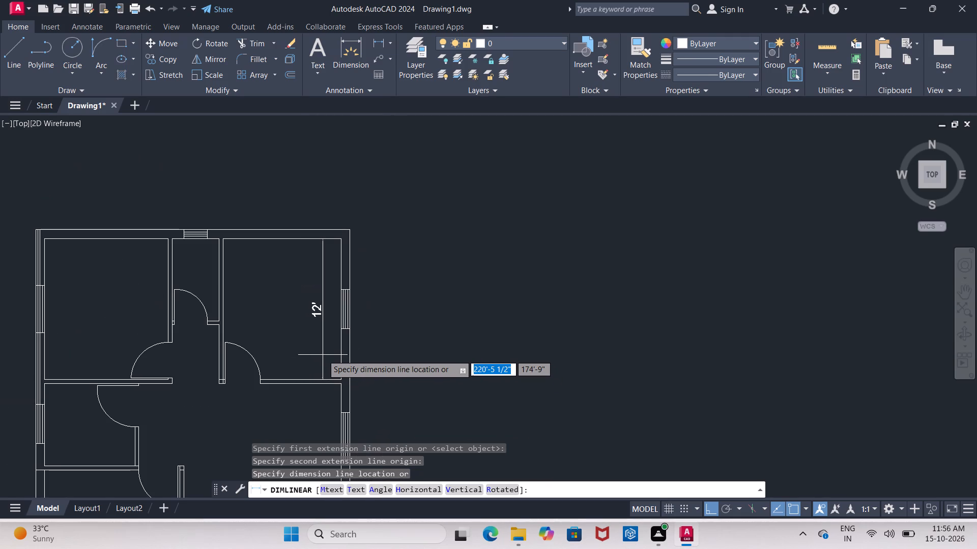
click(323, 355)
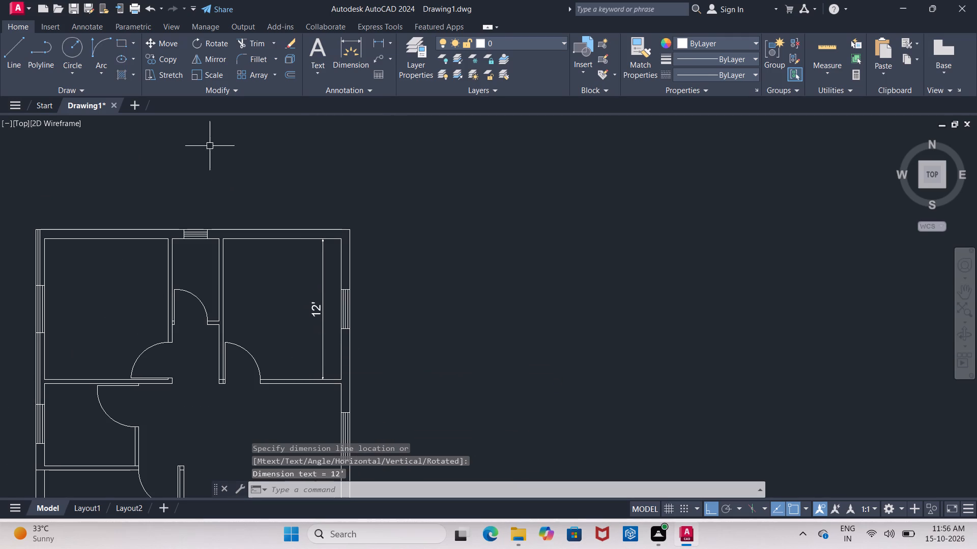
Add a horizontal linear dimension for the top-right room's inner width, placed inside just below its top wall.
click(372, 44)
click(224, 237)
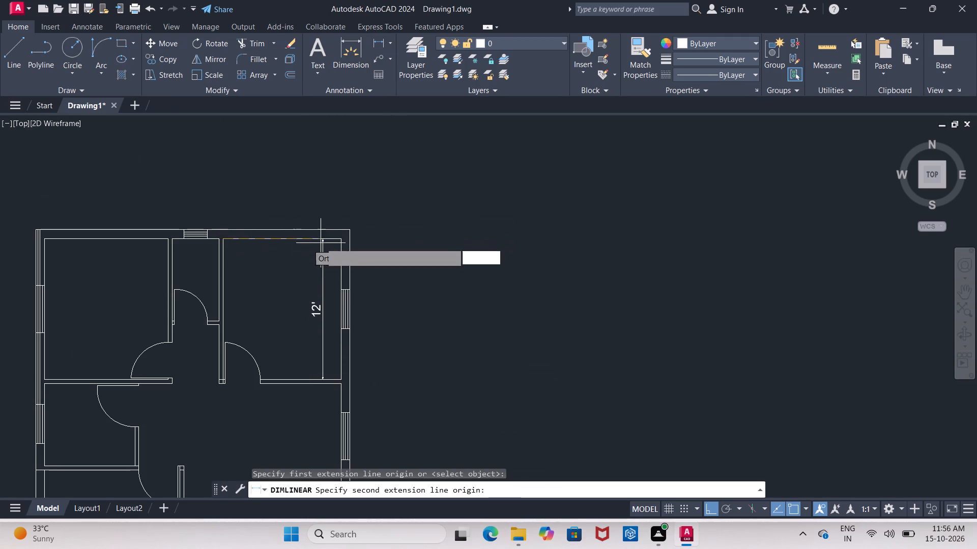
click(343, 240)
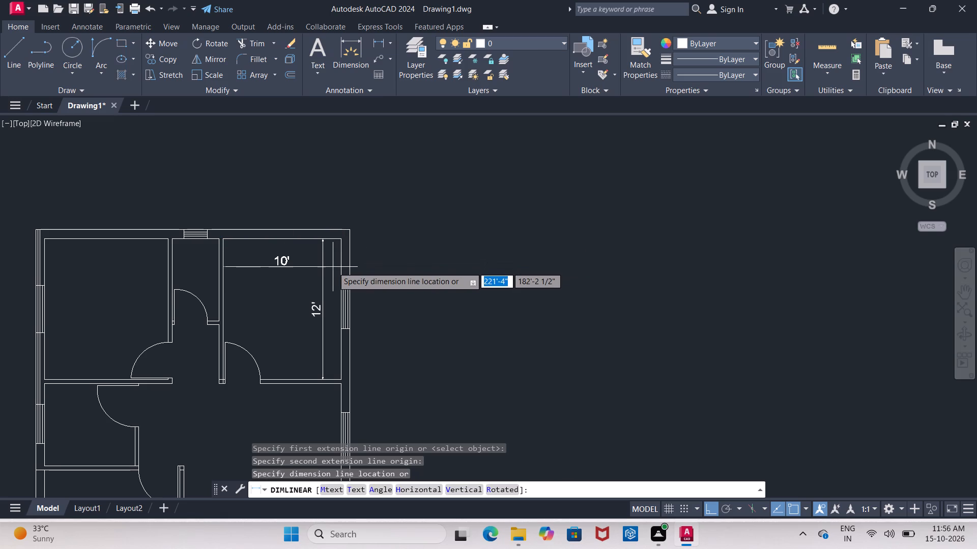
click(333, 265)
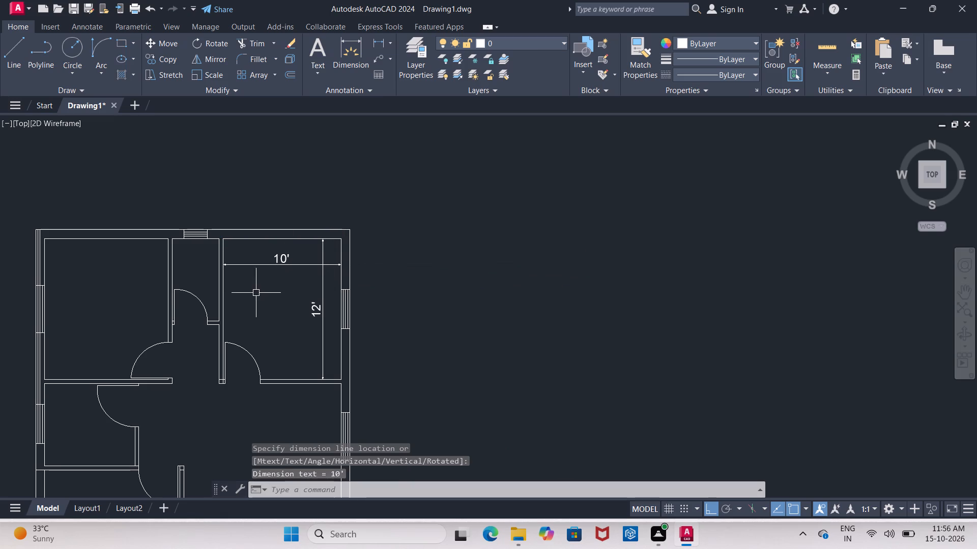
Add a vertical linear dimension for the inner length of the small top-middle room, placed inside near its right partition.
middle_drag(258, 292, 340, 271)
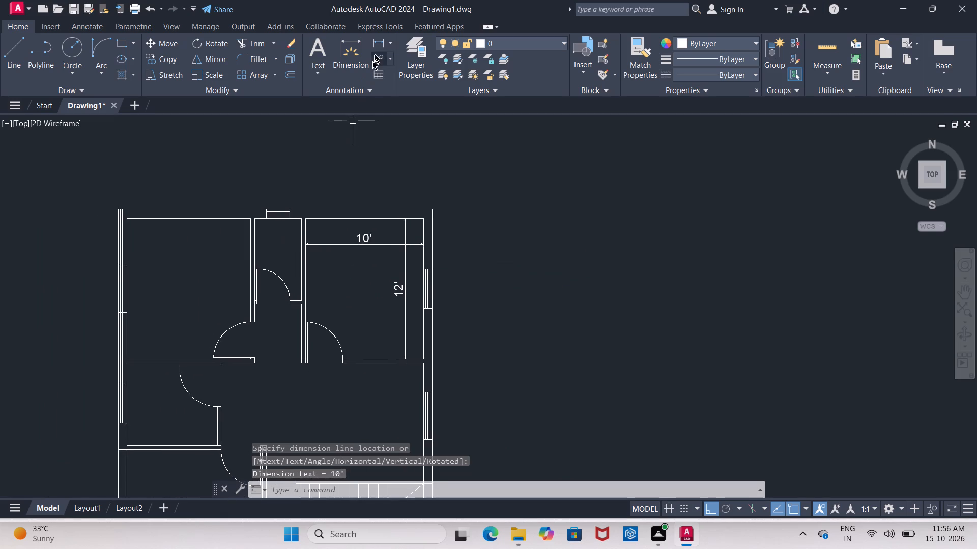
click(372, 42)
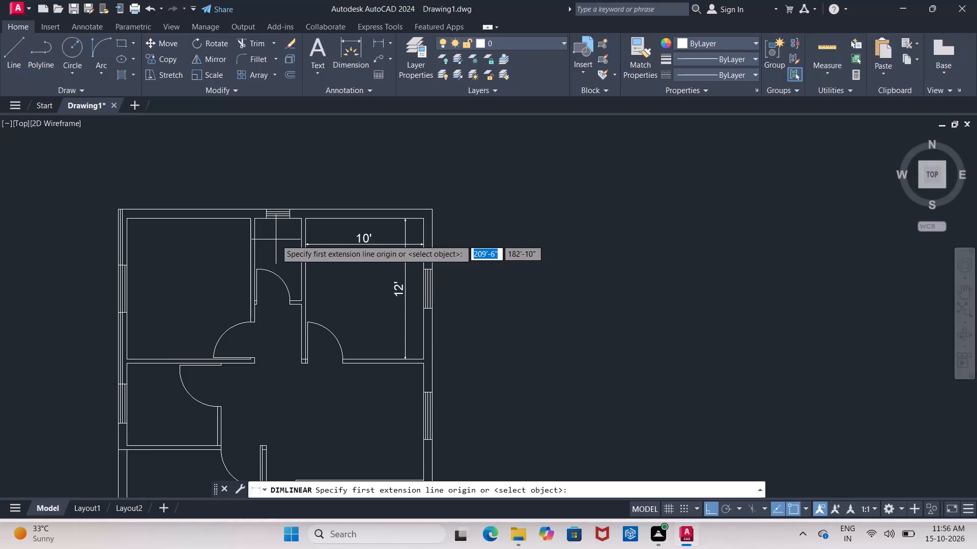
scroll(279, 239, up, 2)
middle_drag(279, 239, 257, 239)
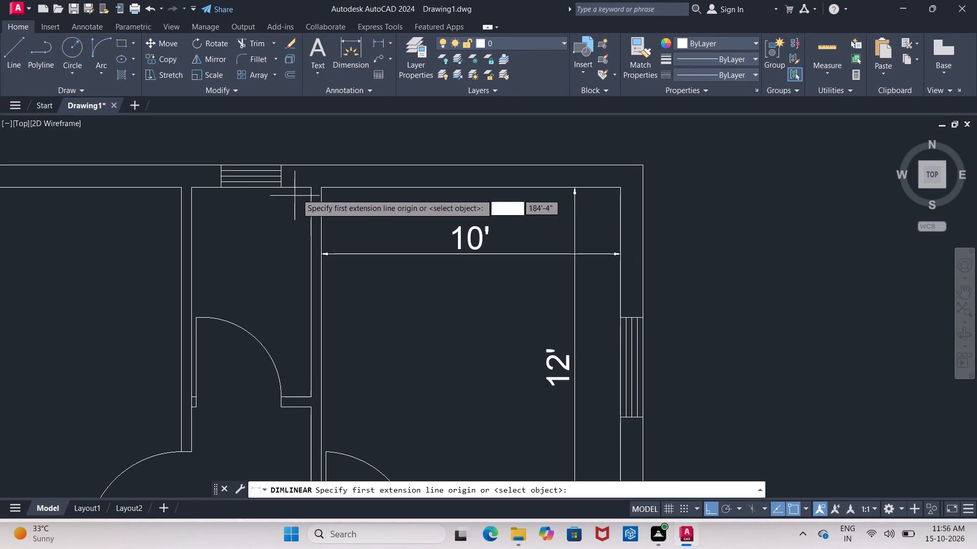
drag(307, 186, 307, 200)
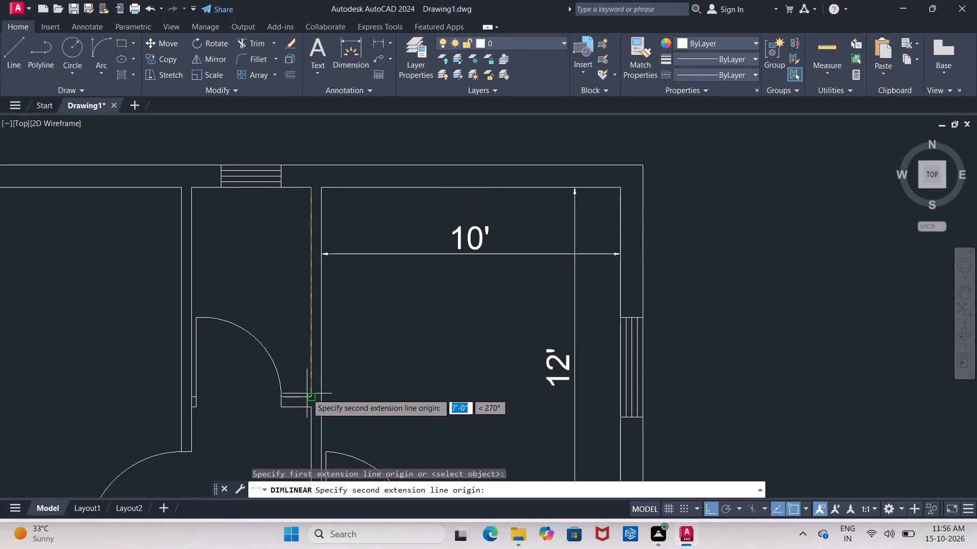
click(309, 396)
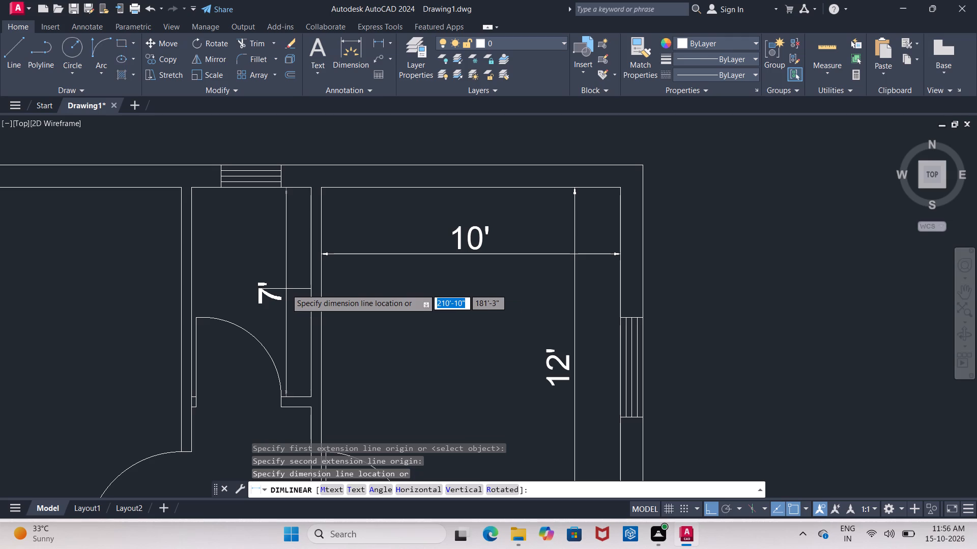
click(290, 292)
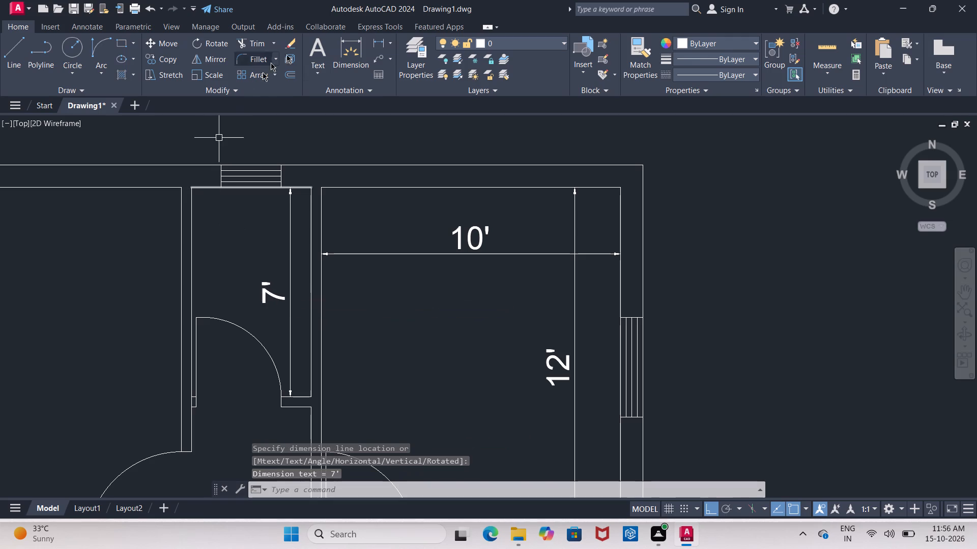
Add a horizontal linear dimension for the inner width of the small top-middle room, placed just below its top wall.
click(374, 43)
click(194, 190)
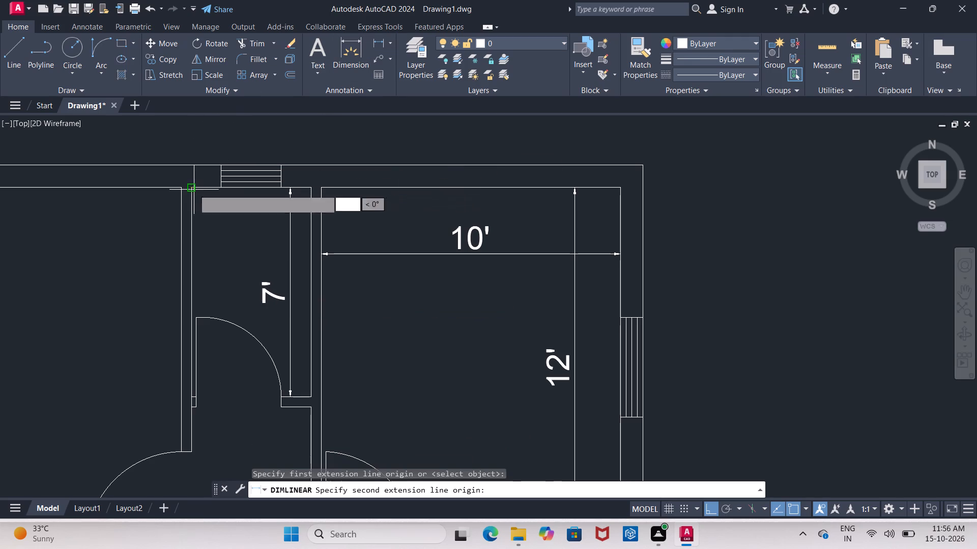
click(313, 191)
click(299, 220)
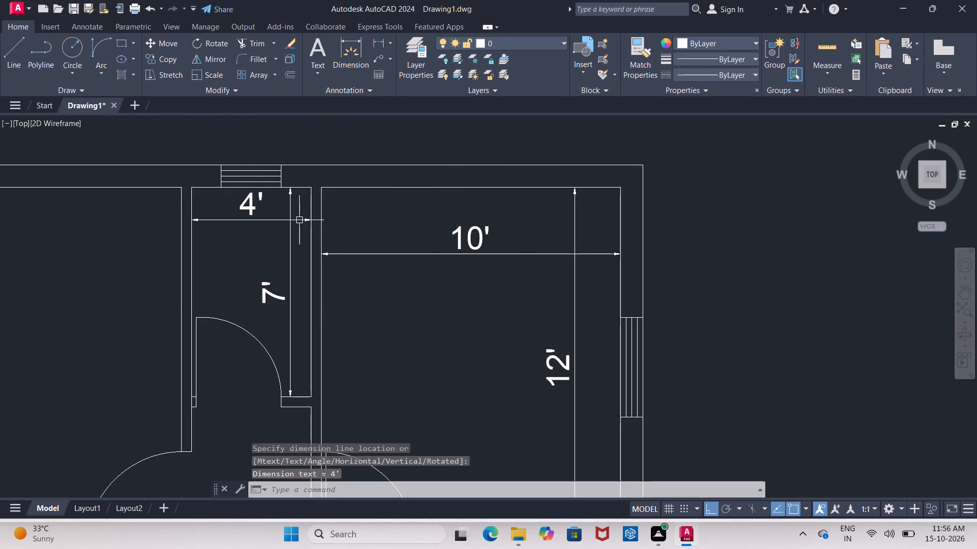
Add a horizontal linear dimension for the top-left room's inner width, placed inside just below its top wall.
middle_drag(253, 247, 459, 225)
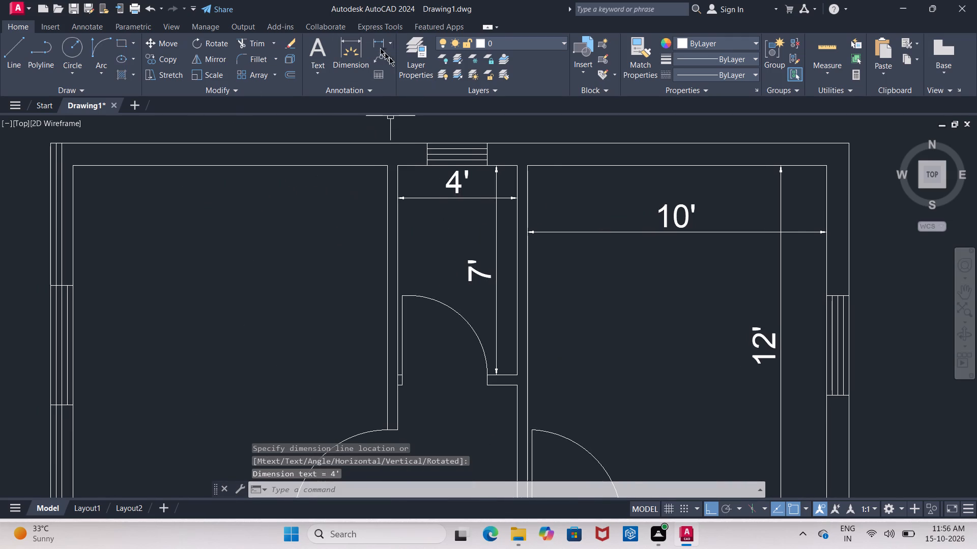
click(375, 43)
click(74, 162)
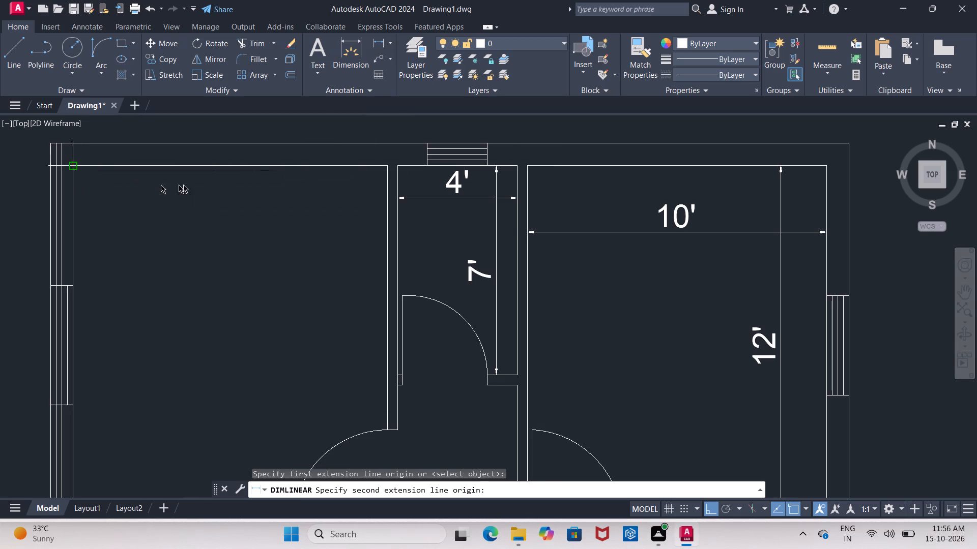
click(386, 167)
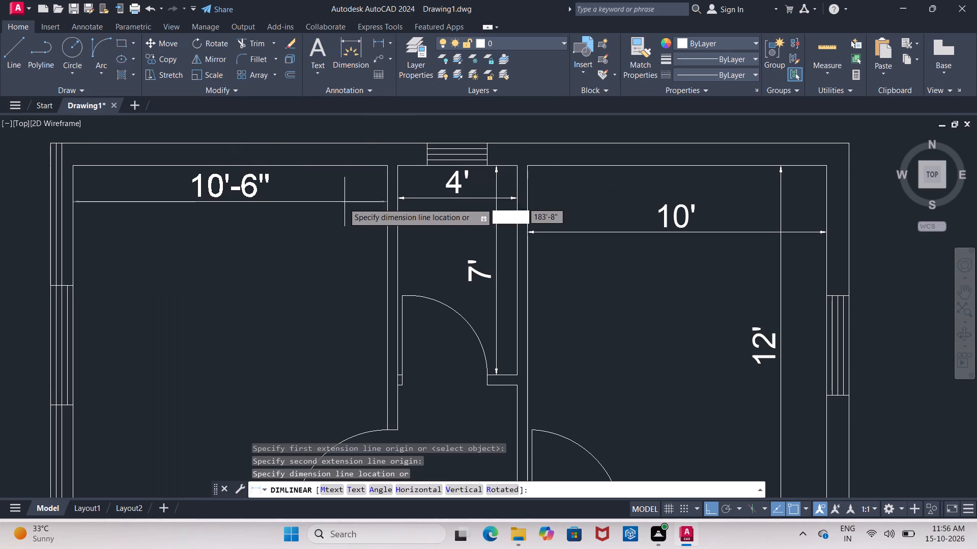
click(192, 223)
middle_drag(179, 258, 281, 250)
key(Escape)
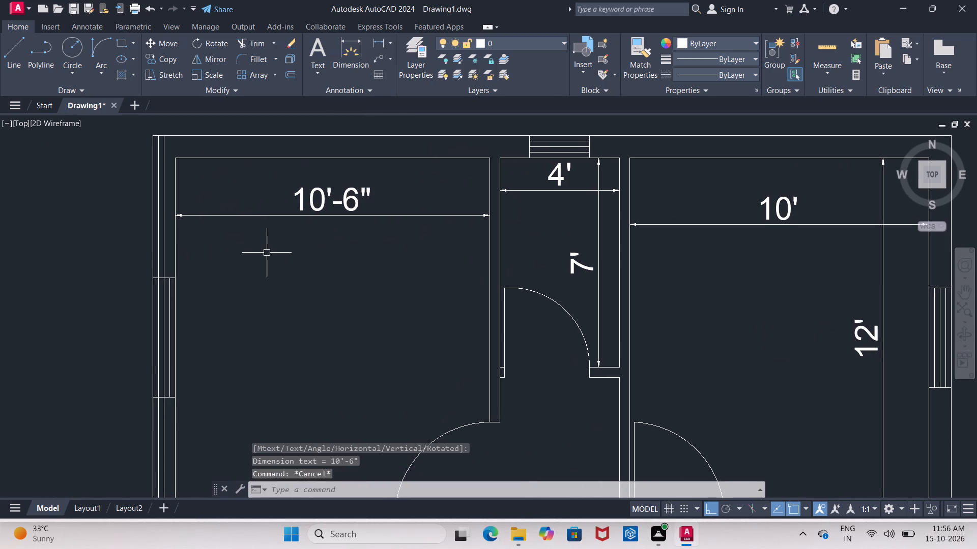
Trim the leftover window lines in the left outer wall above and between the upper windows, and the partition line overrunning into that wall.
key(t)
key(r)
click(296, 274)
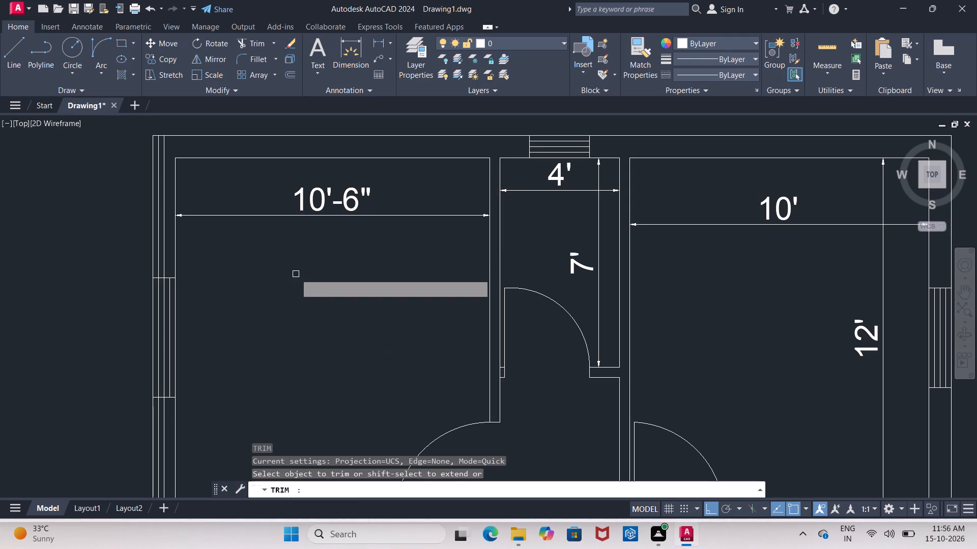
click(159, 256)
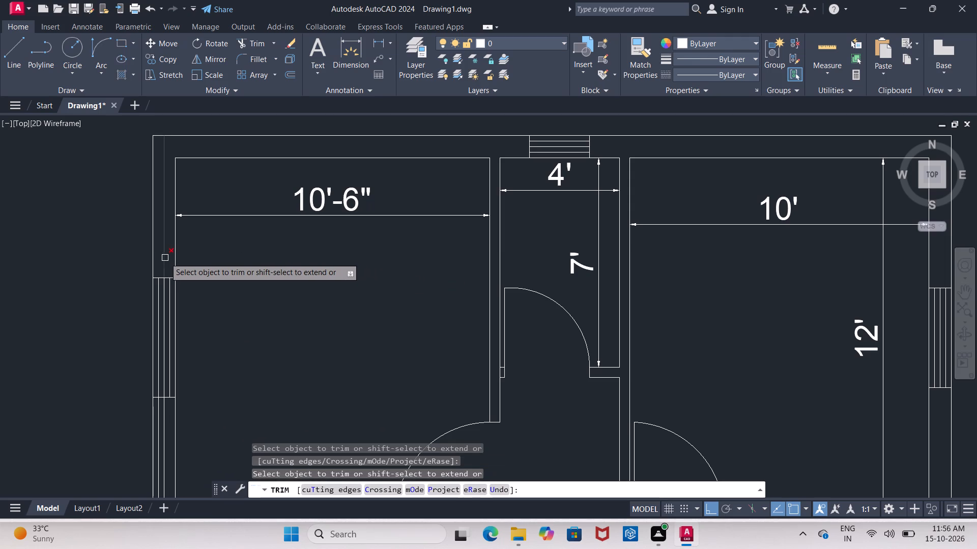
click(165, 258)
middle_drag(232, 322, 279, 151)
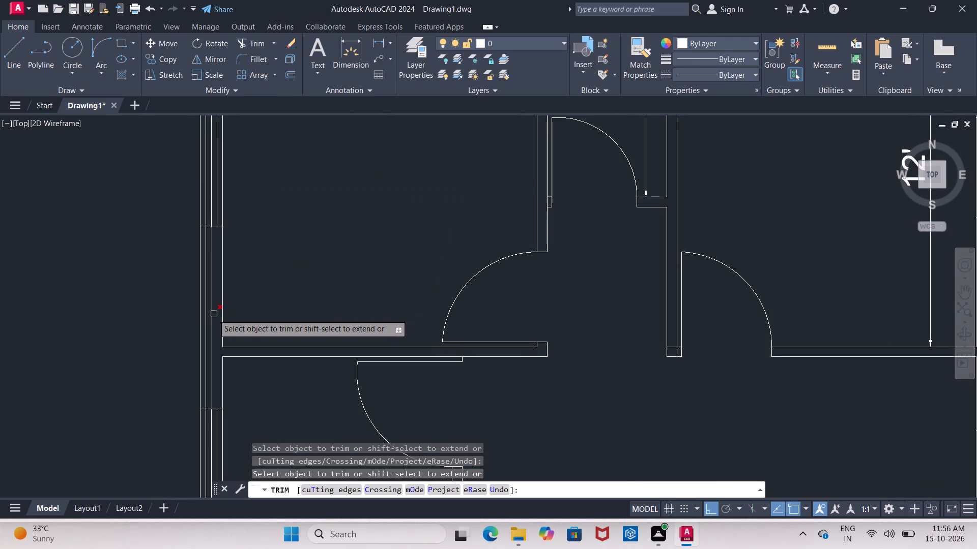
click(211, 315)
click(206, 316)
scroll(309, 287, down, 2)
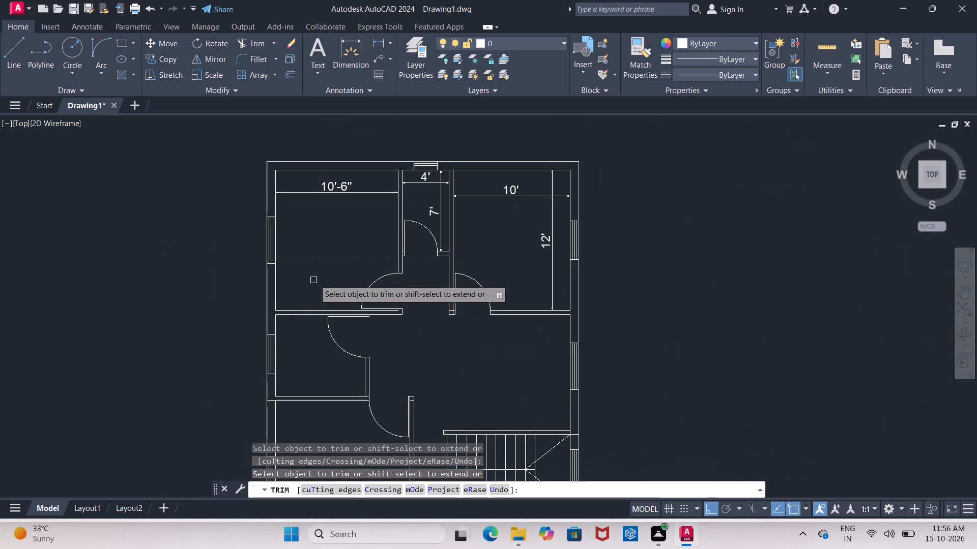
middle_drag(314, 274, 327, 127)
scroll(261, 271, up, 1)
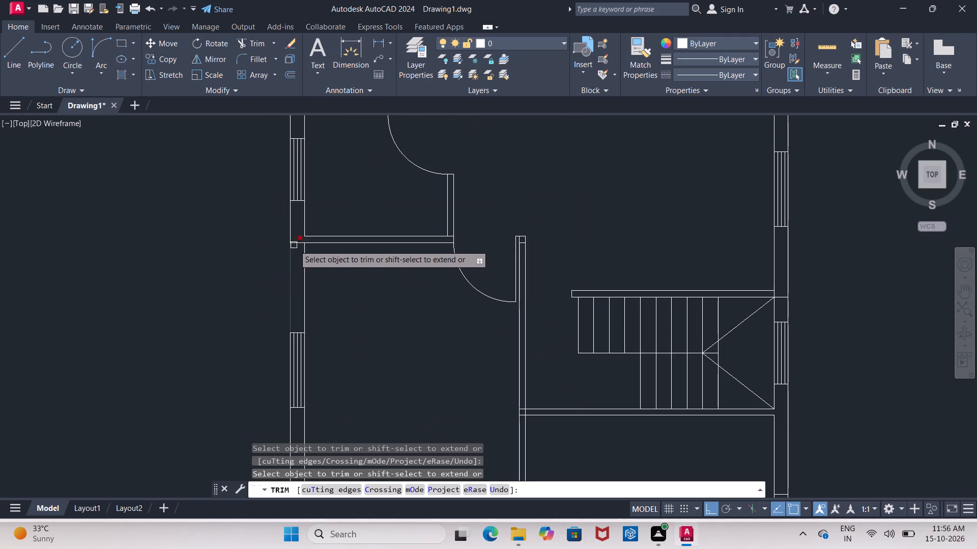
click(298, 242)
Trim the overlapping wall lines at the corner where the bottom-left room's partition meets the wall below the staircase.
middle_drag(377, 268, 274, 312)
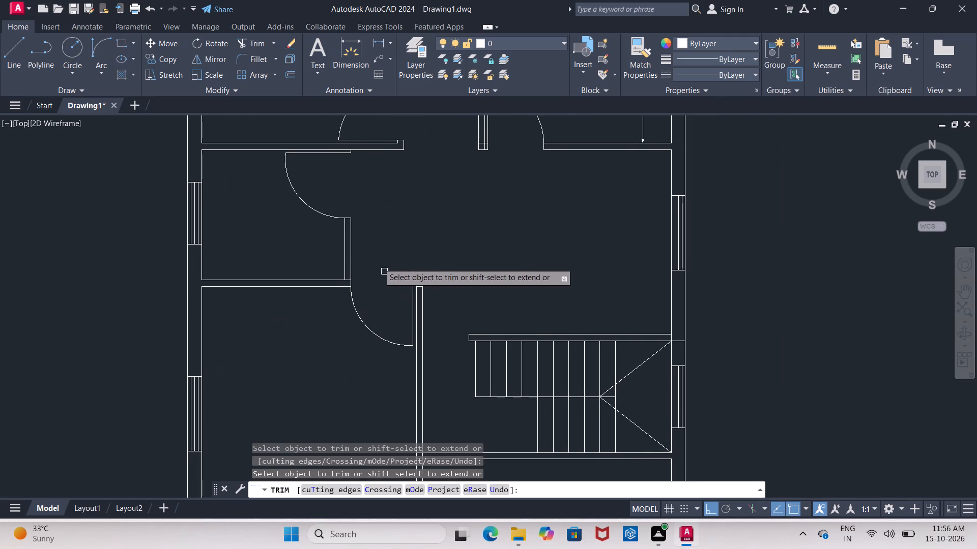
middle_drag(366, 224, 353, 337)
scroll(380, 286, down, 2)
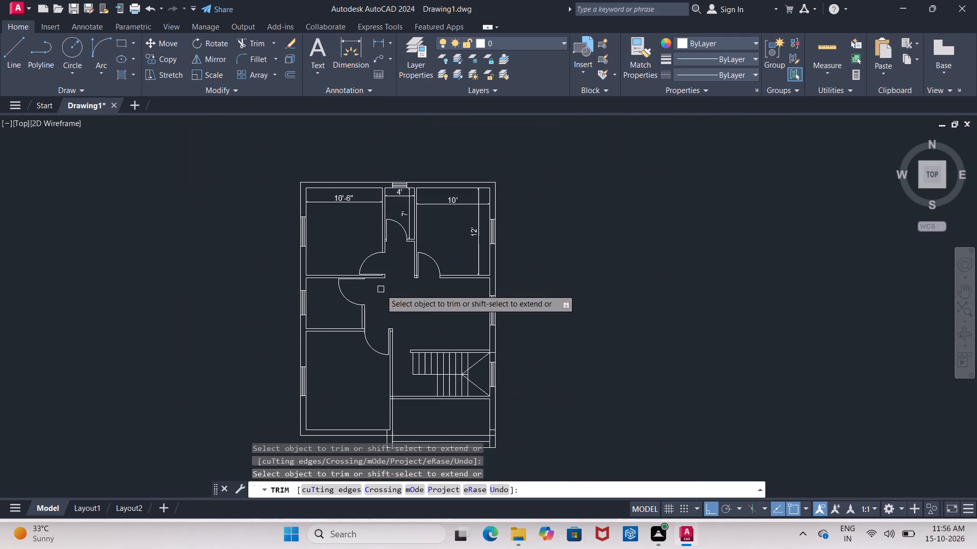
middle_drag(381, 289, 389, 238)
scroll(390, 363, up, 4)
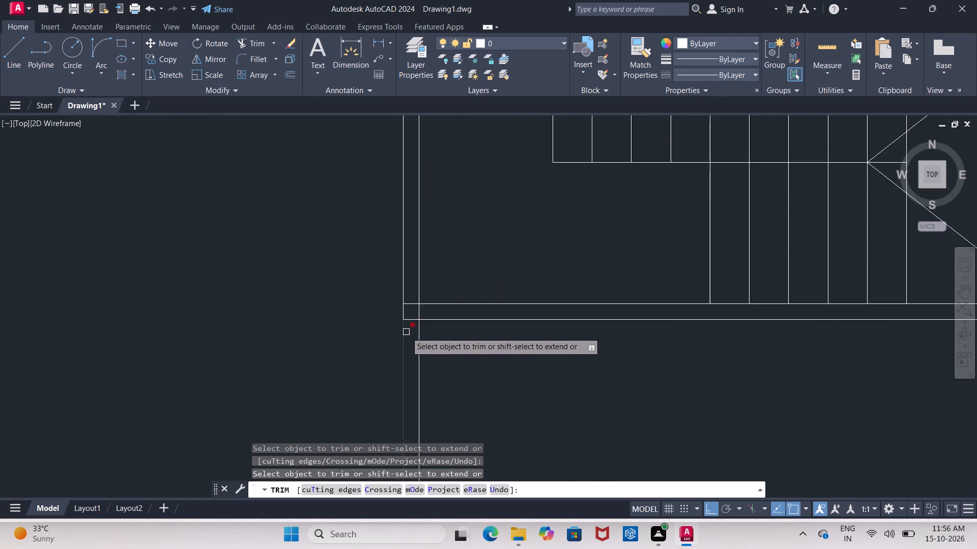
scroll(413, 326, up, 1)
click(420, 307)
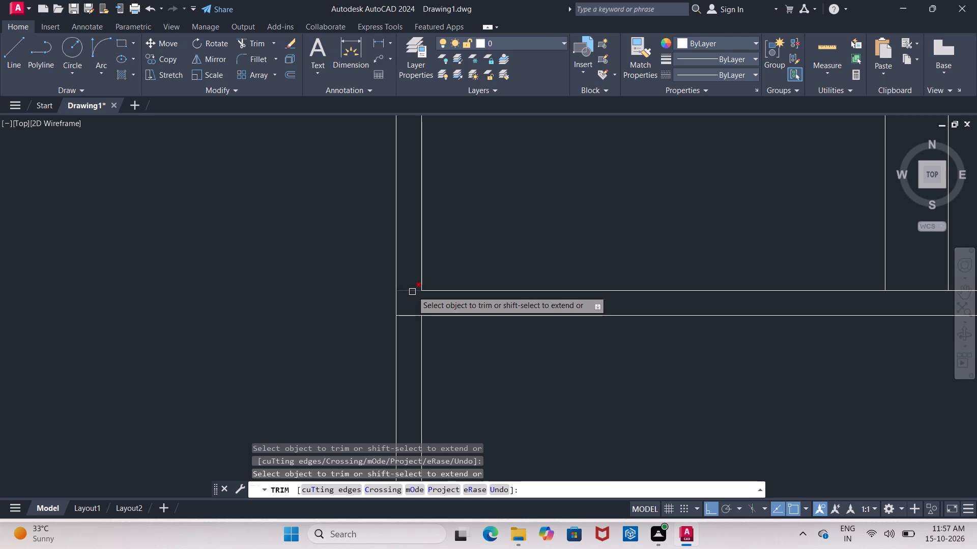
click(412, 290)
click(412, 316)
Inspect the verandah, staircase area and upper rooms for remaining stray lines to trim.
scroll(412, 316, down, 3)
middle_drag(440, 375, 432, 354)
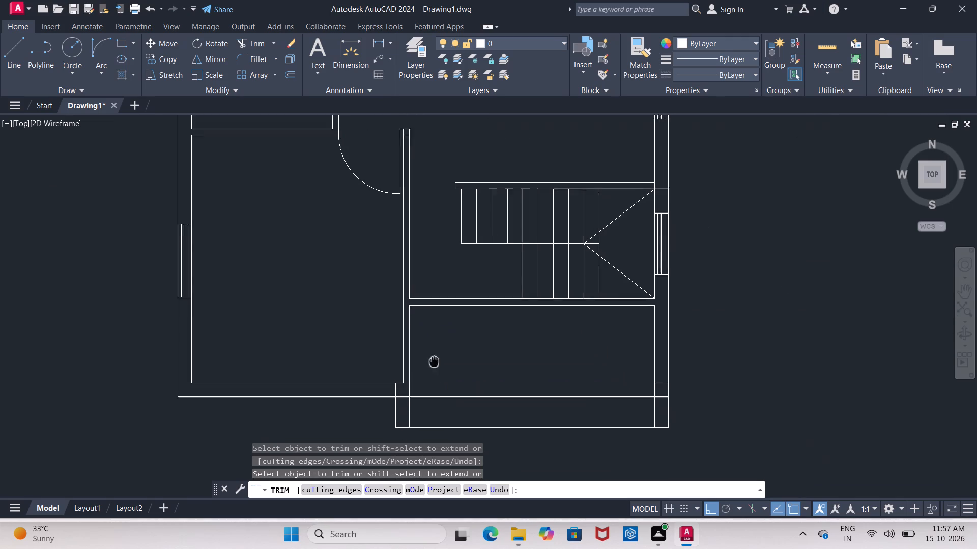
middle_drag(432, 354, 432, 302)
middle_drag(432, 310, 421, 328)
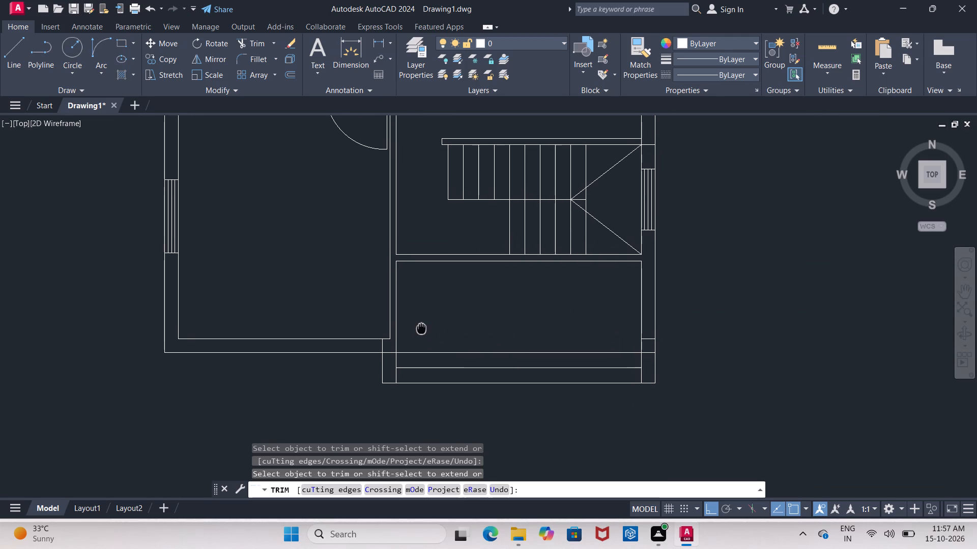
middle_drag(421, 328, 425, 356)
scroll(425, 357, down, 1)
middle_drag(425, 356, 425, 357)
scroll(426, 359, down, 1)
scroll(387, 191, up, 1)
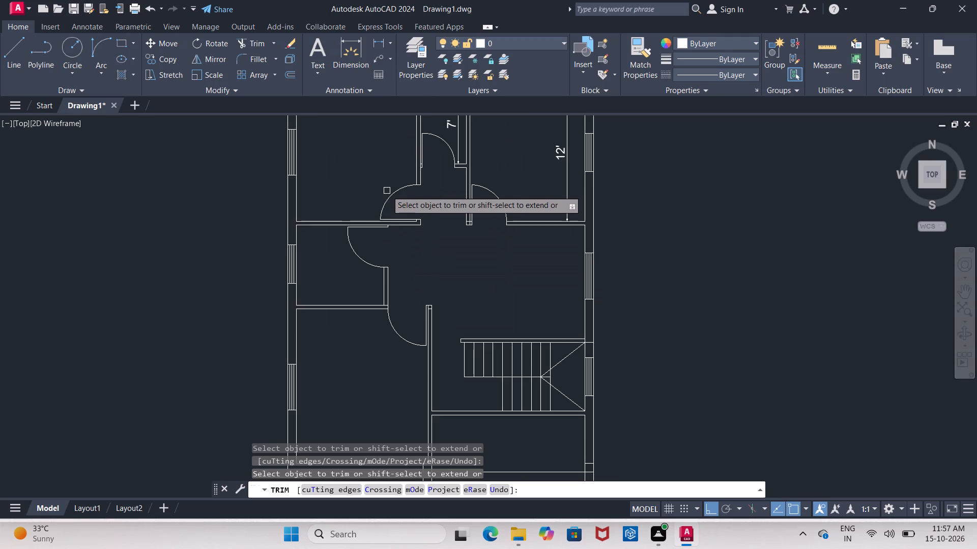
scroll(387, 191, down, 1)
middle_drag(387, 191, 381, 258)
scroll(358, 243, up, 1)
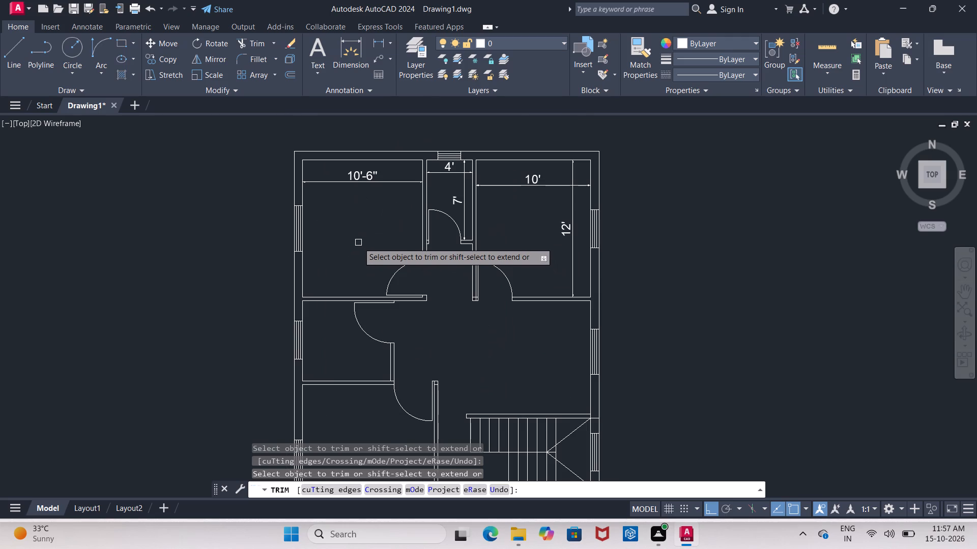
key(Escape)
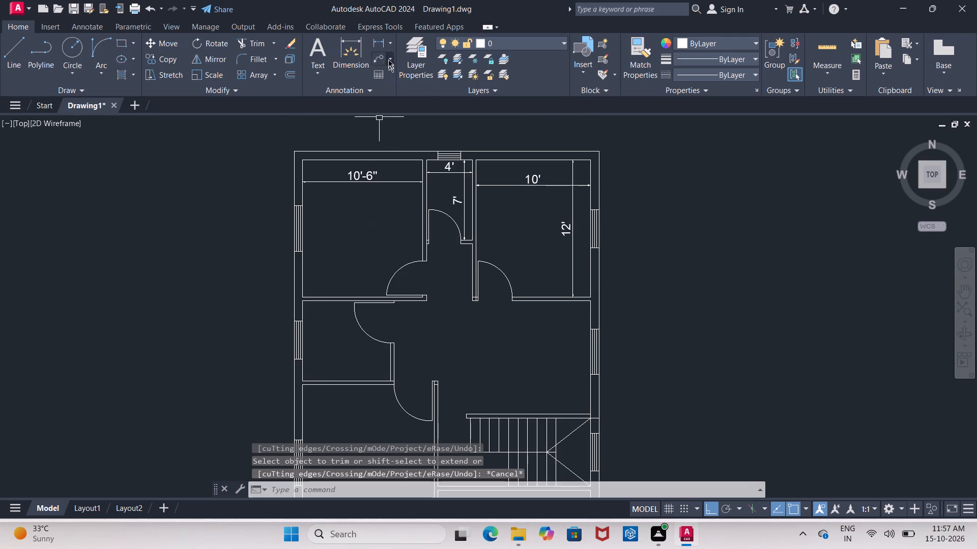
Add a vertical linear dimension for the top-left room's inner length, placed inside the room near its left wall.
click(379, 42)
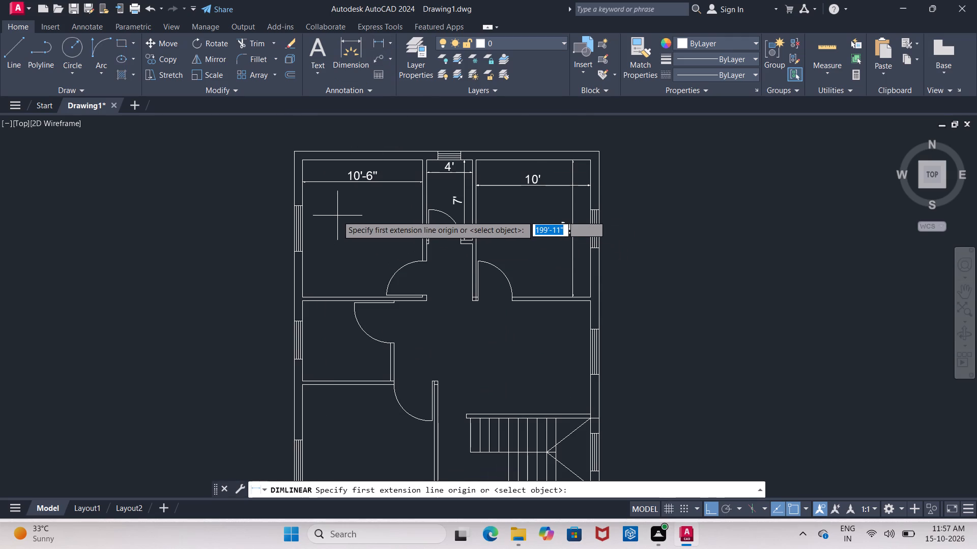
click(301, 162)
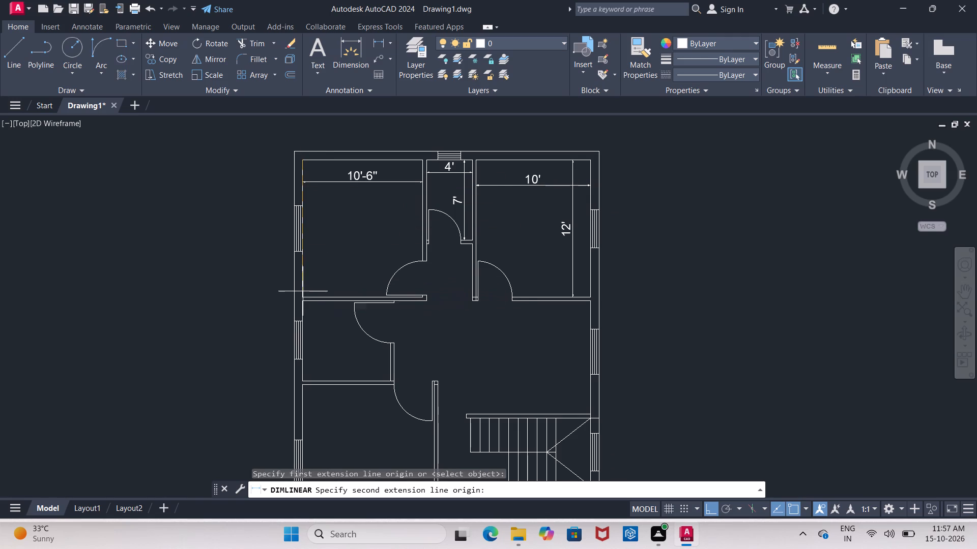
click(303, 297)
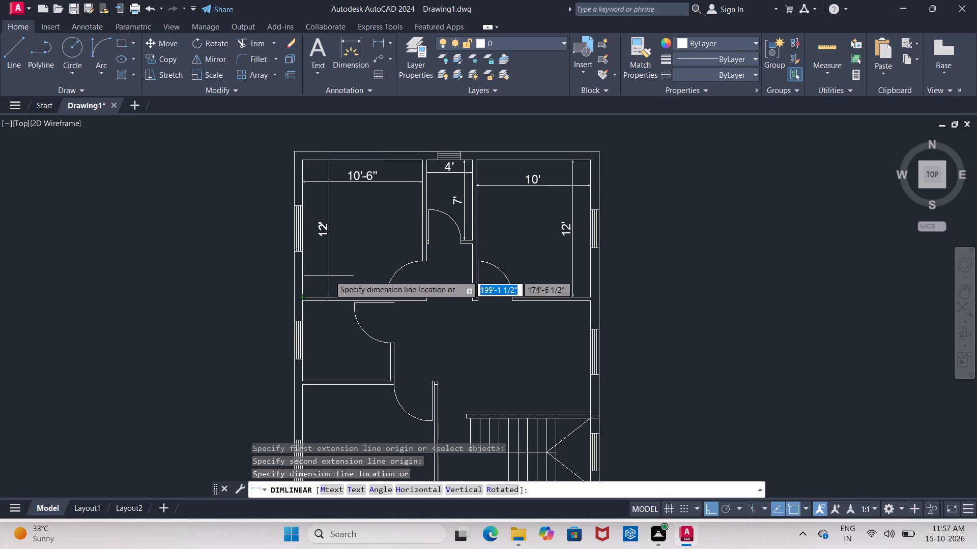
click(326, 229)
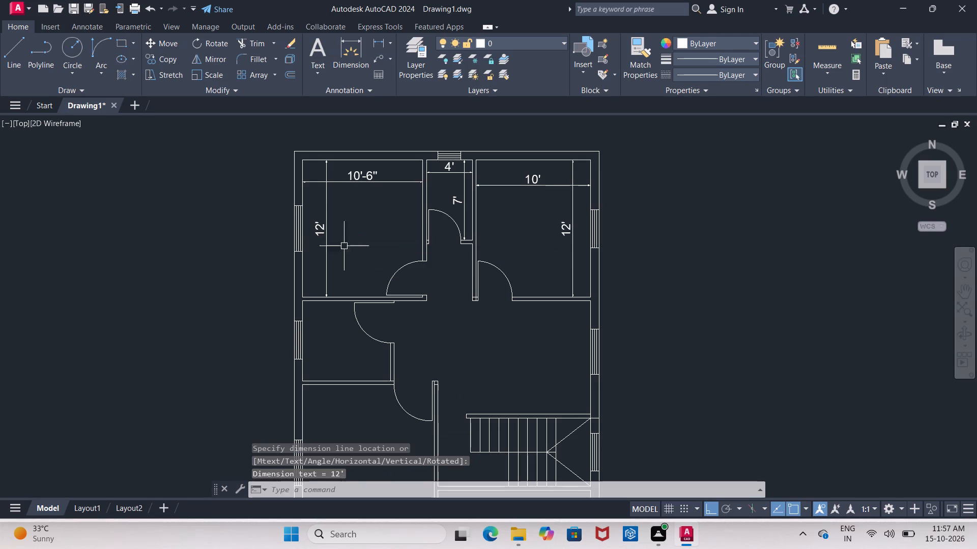
Add a horizontal linear dimension for the small middle-left room, from the left wall to the partition's outer face, placed just above its bottom wall.
middle_drag(354, 257, 355, 157)
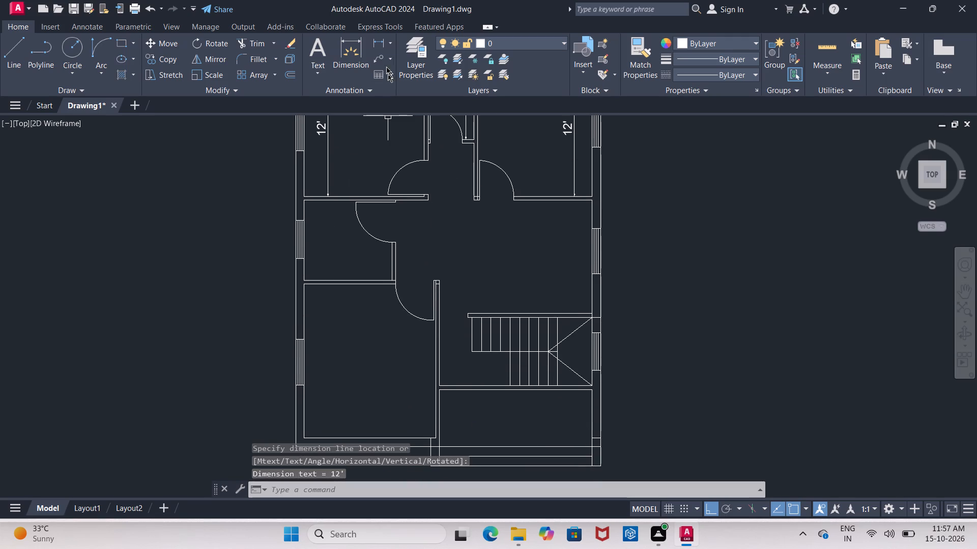
click(373, 44)
scroll(321, 191, up, 1)
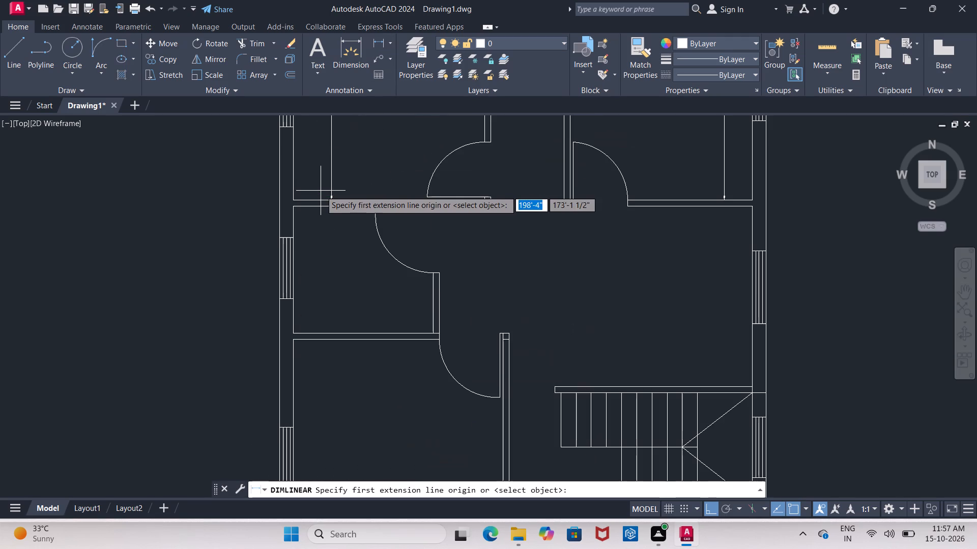
click(294, 206)
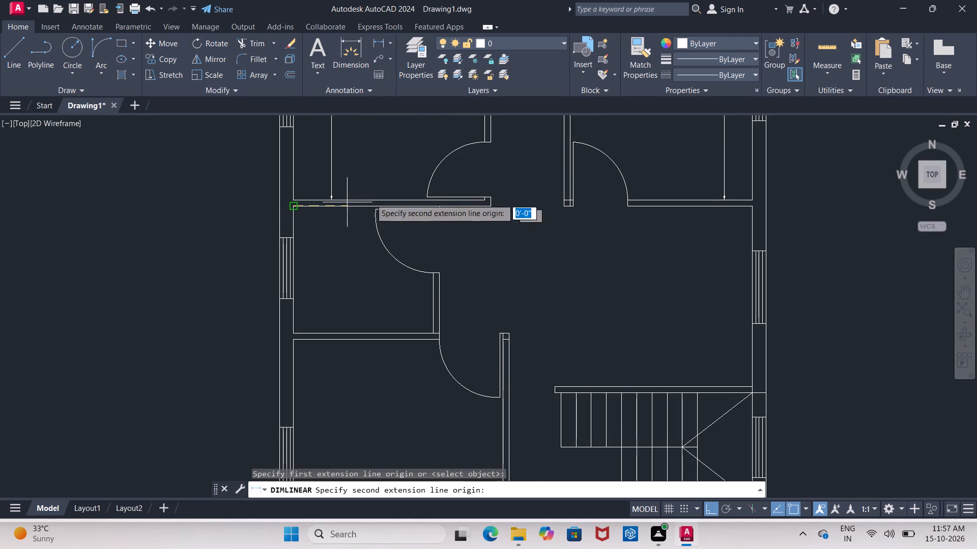
click(441, 203)
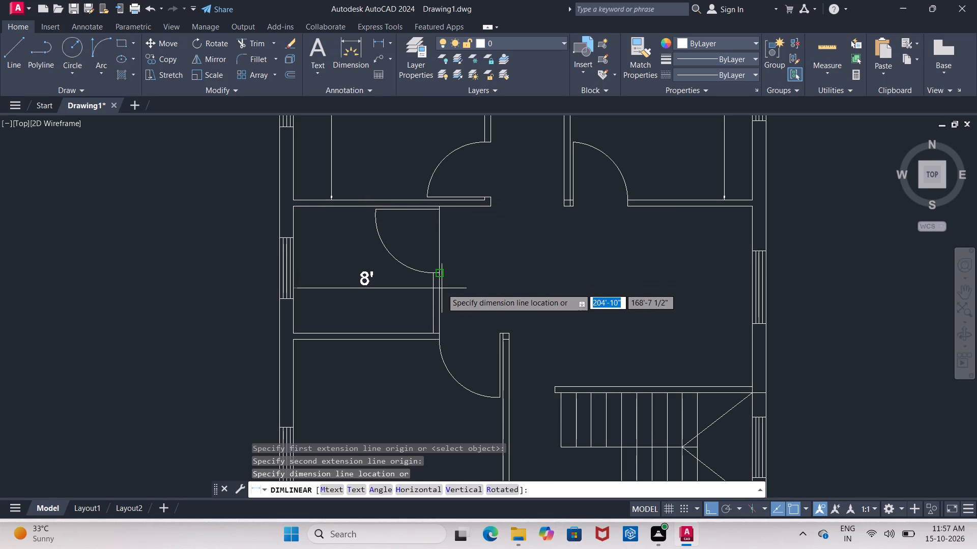
click(443, 291)
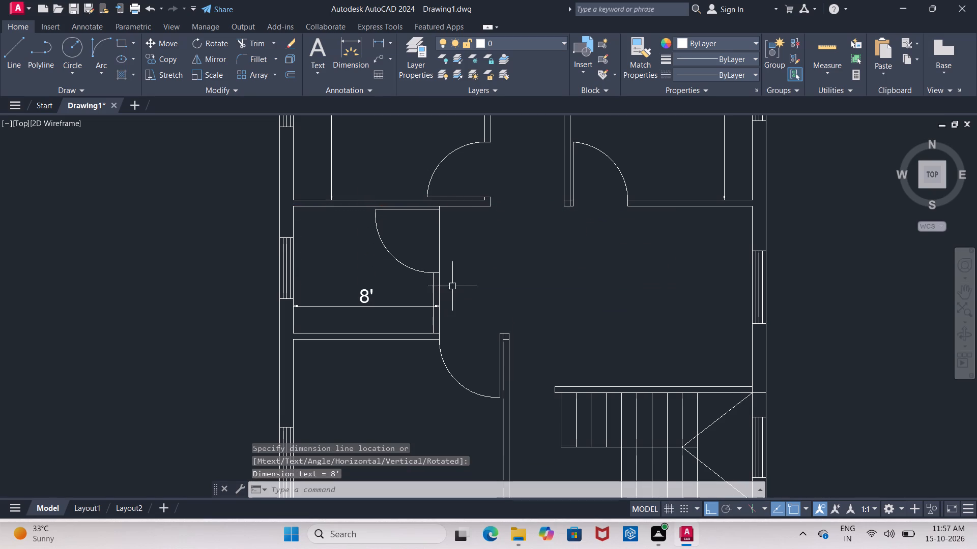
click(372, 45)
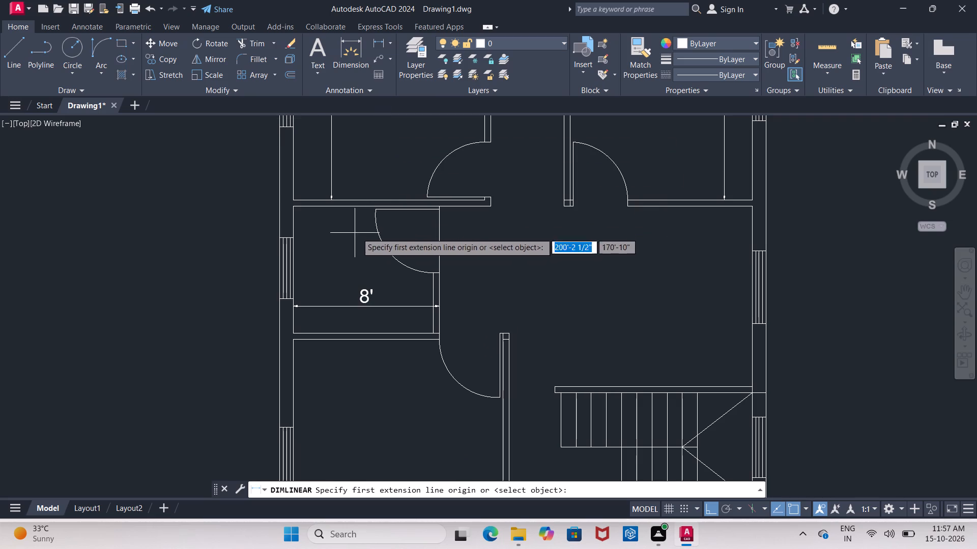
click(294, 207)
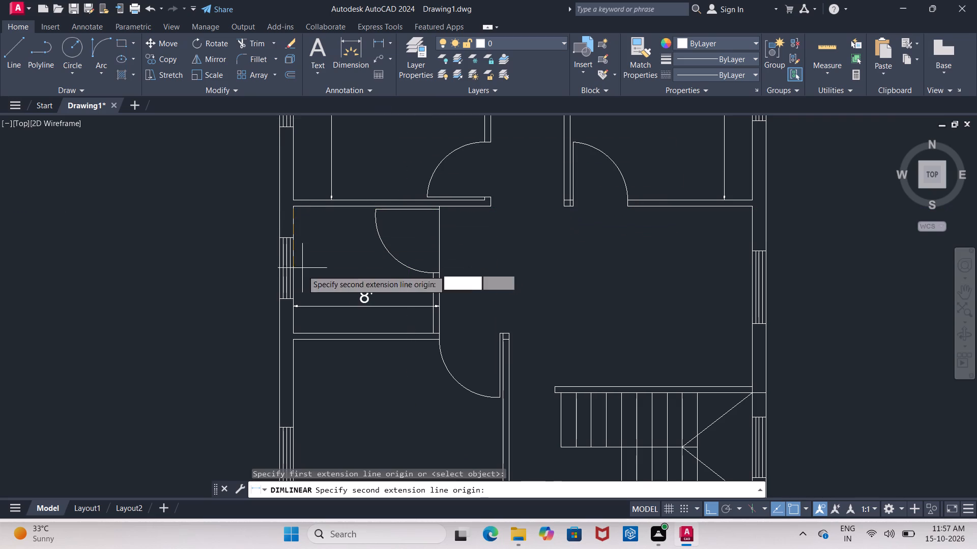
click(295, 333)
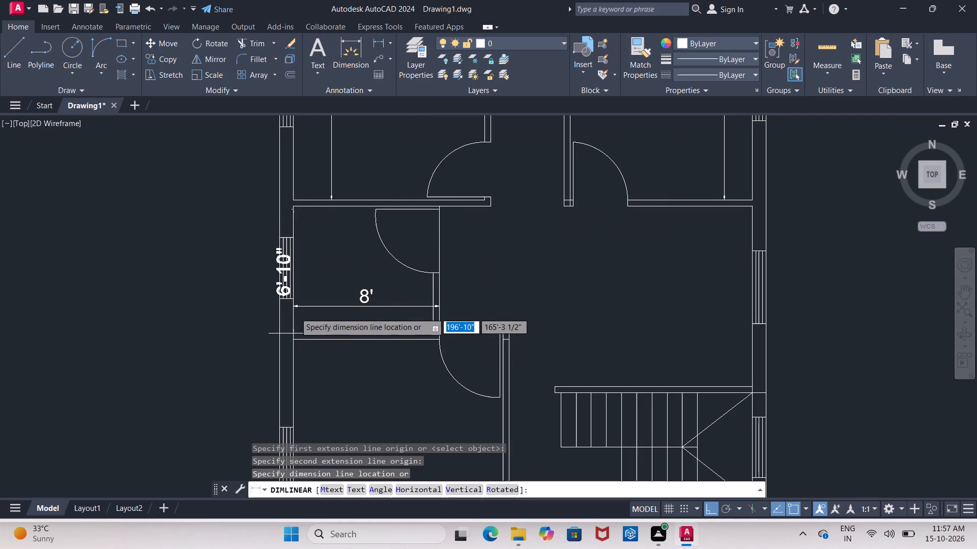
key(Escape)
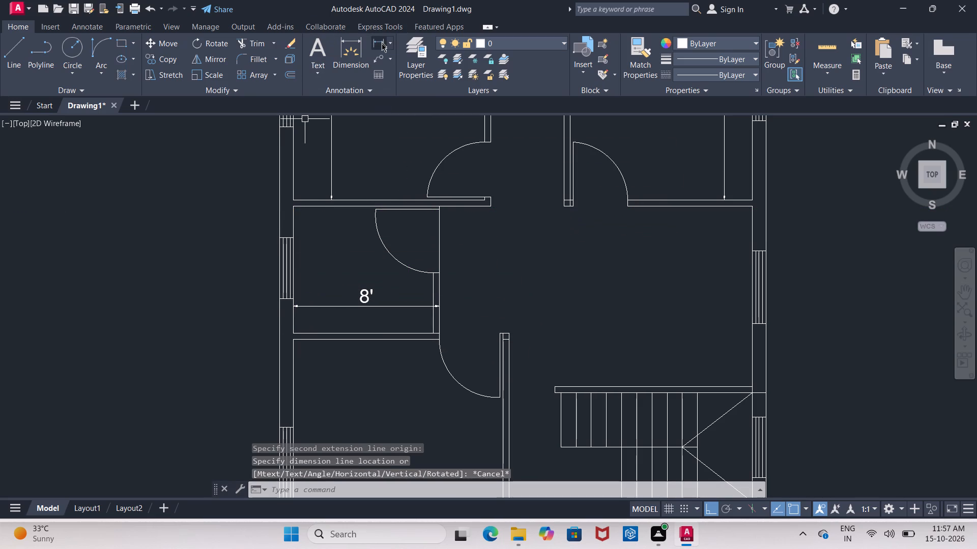
Add a vertical linear dimension for the small middle-left room's inner length, placed inside across the door swing.
click(382, 43)
click(291, 207)
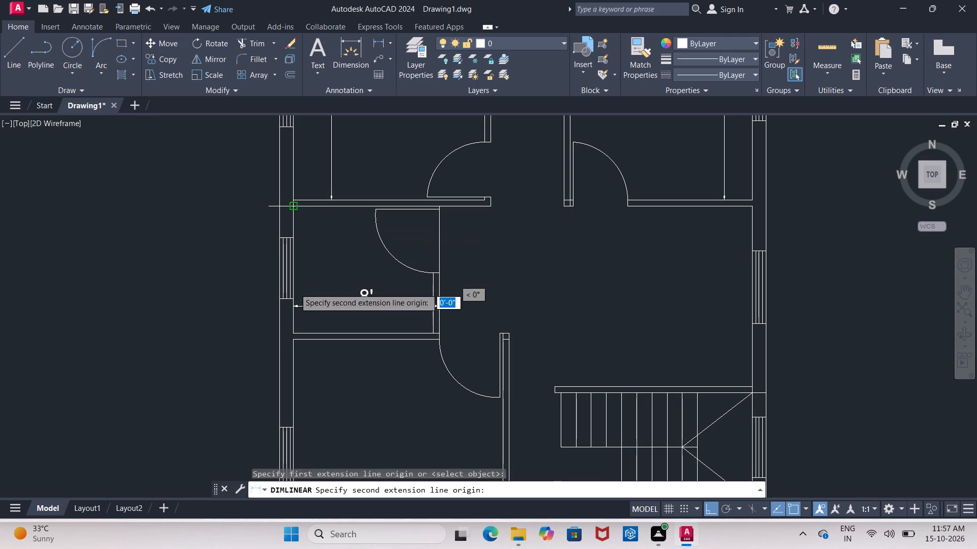
click(292, 331)
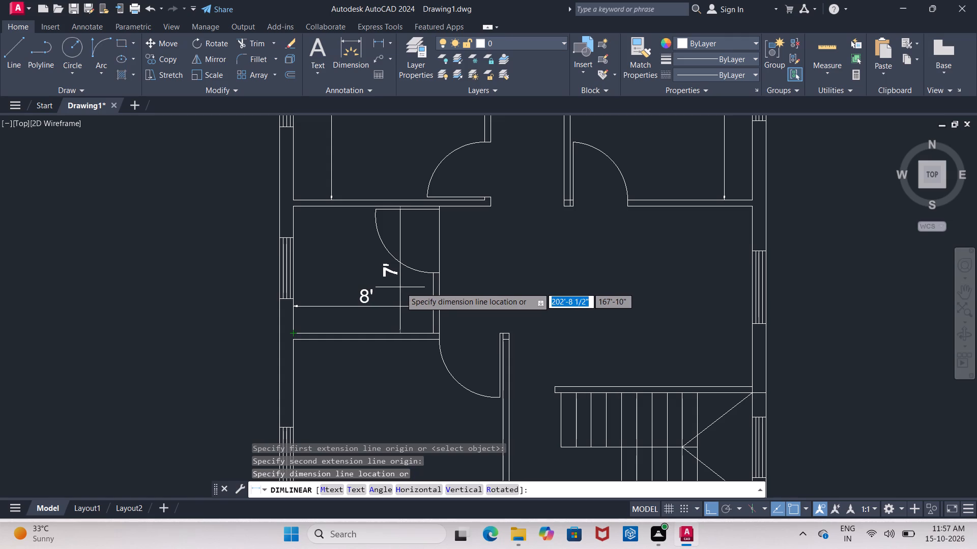
click(400, 287)
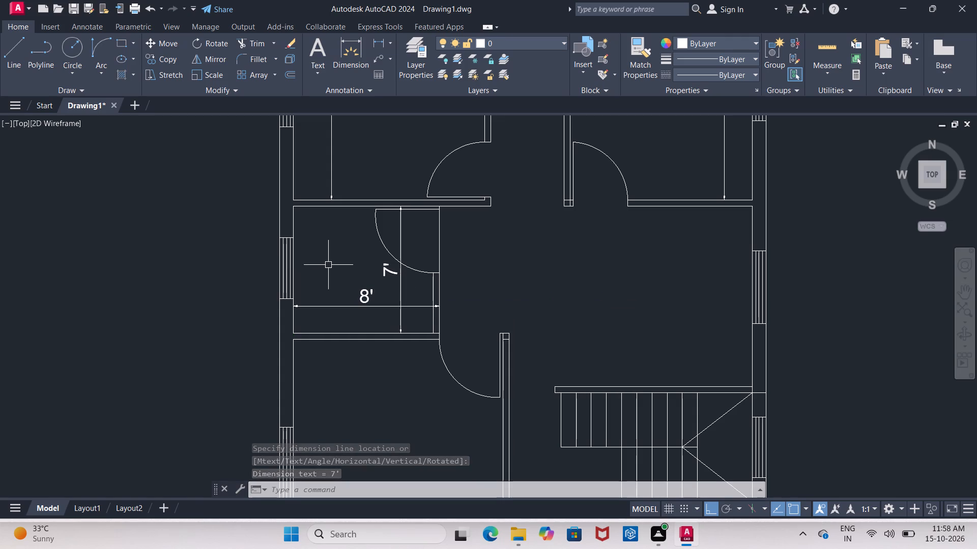
scroll(328, 265, up, 1)
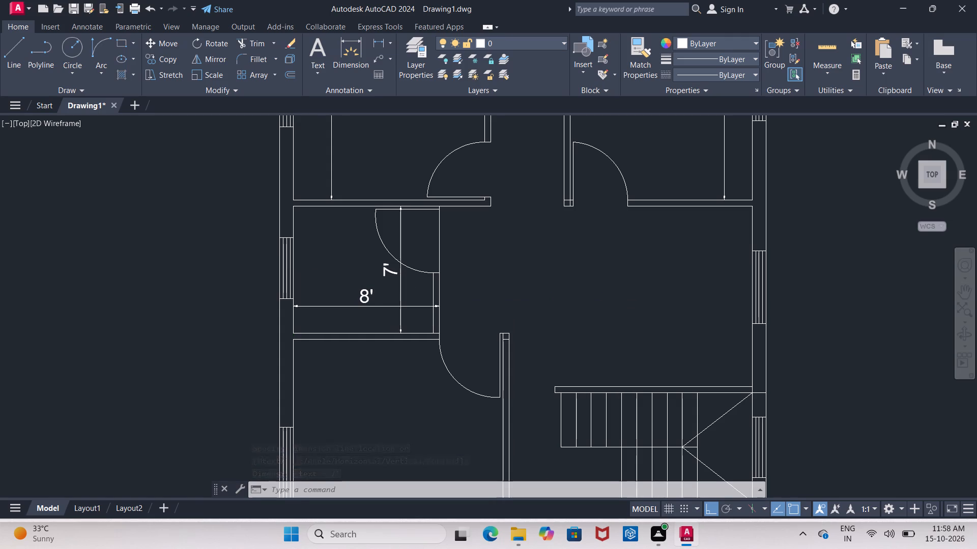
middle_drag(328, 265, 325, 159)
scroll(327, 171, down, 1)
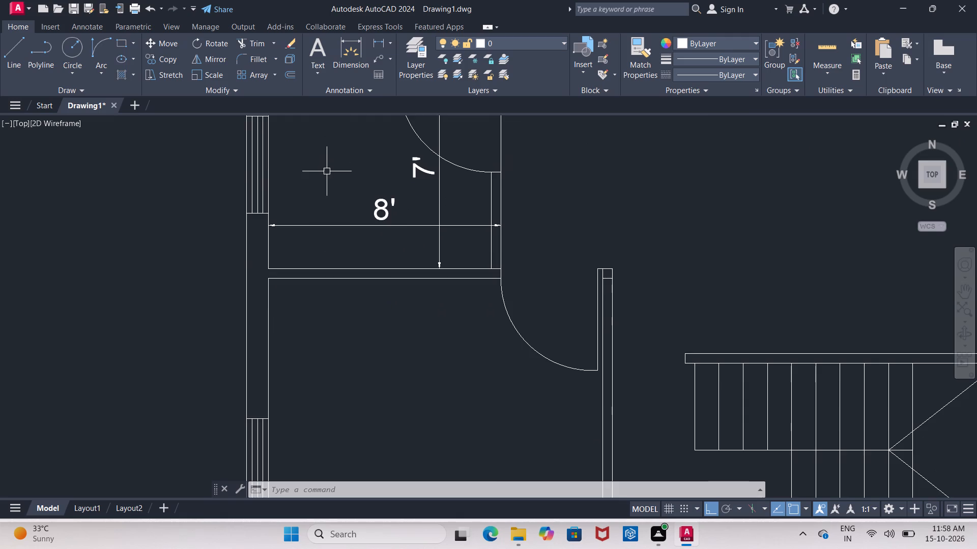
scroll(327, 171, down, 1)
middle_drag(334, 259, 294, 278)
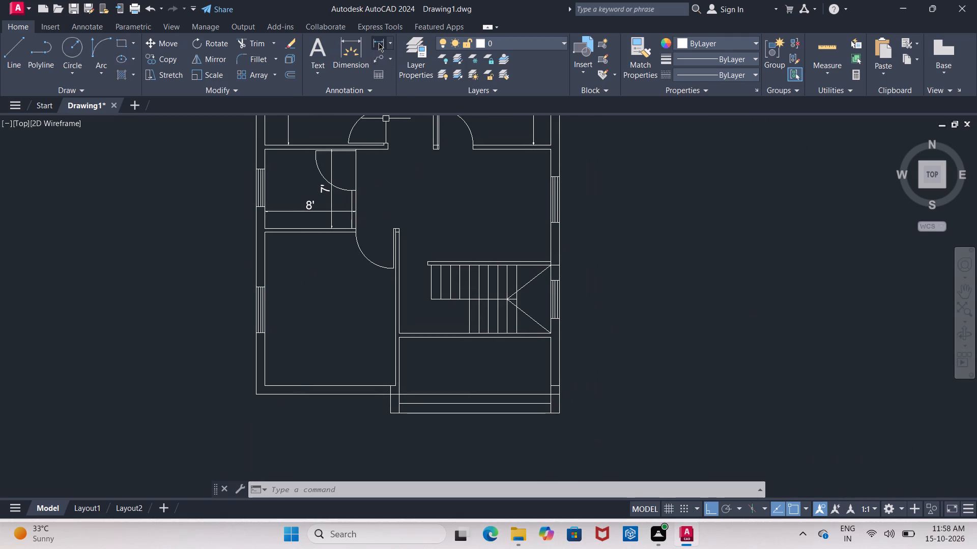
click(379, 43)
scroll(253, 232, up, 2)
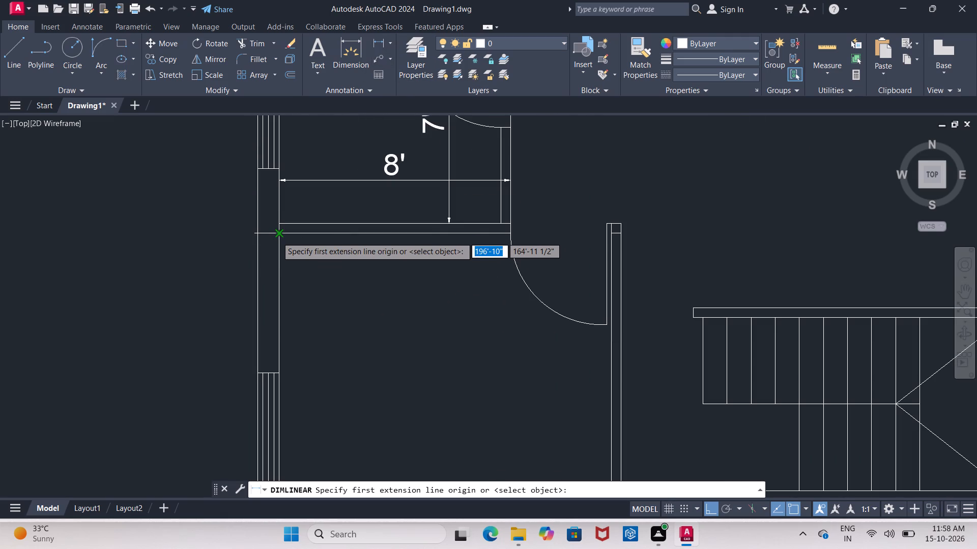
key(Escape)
Add a horizontal linear dimension for the bottom-left room's inner width, placed inside the room above its bottom wall.
scroll(277, 270, down, 1)
middle_drag(277, 265, 235, 97)
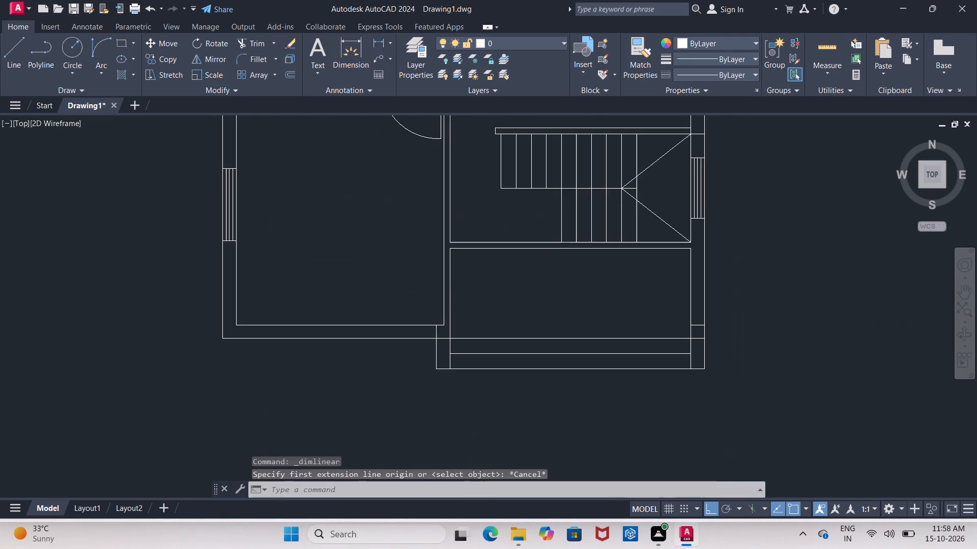
middle_drag(235, 97, 234, 97)
click(373, 43)
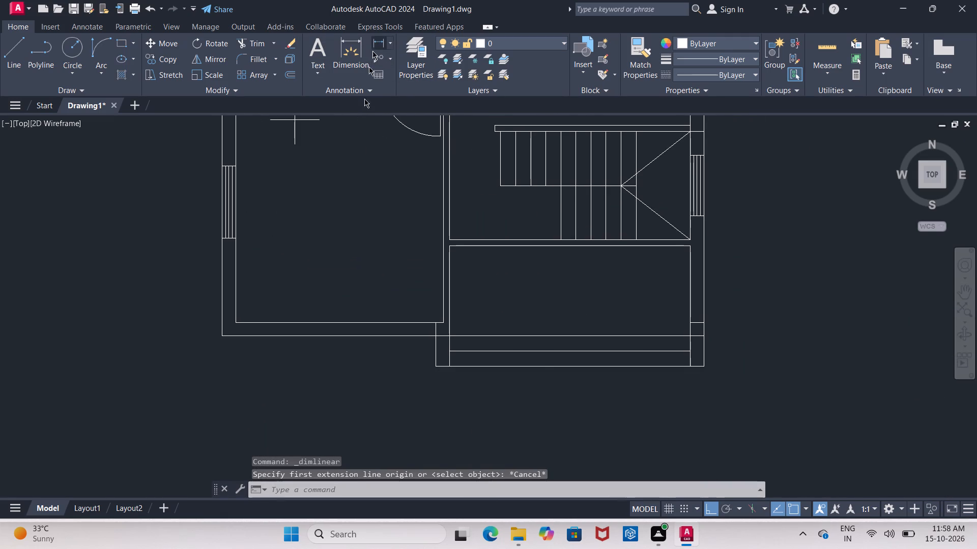
click(237, 323)
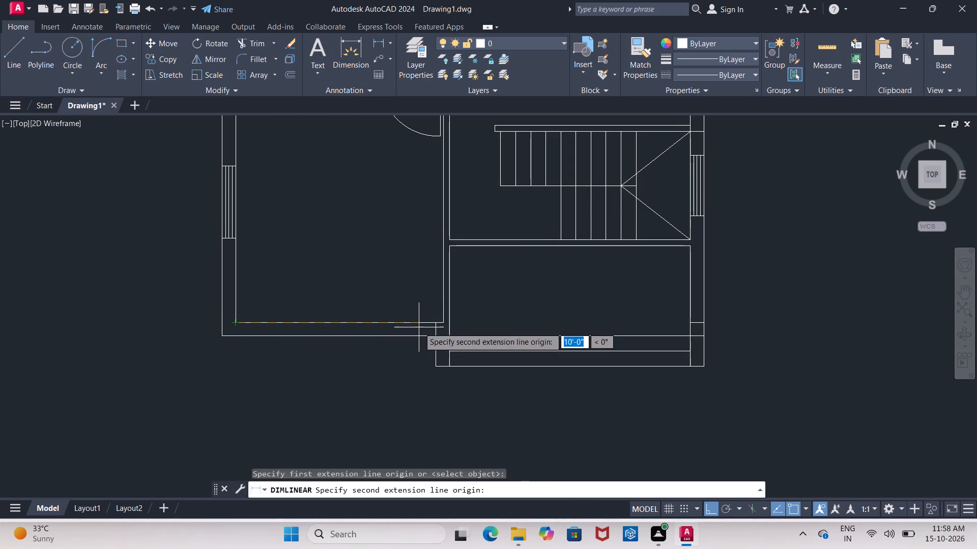
drag(443, 322, 441, 316)
middle_drag(384, 180, 383, 227)
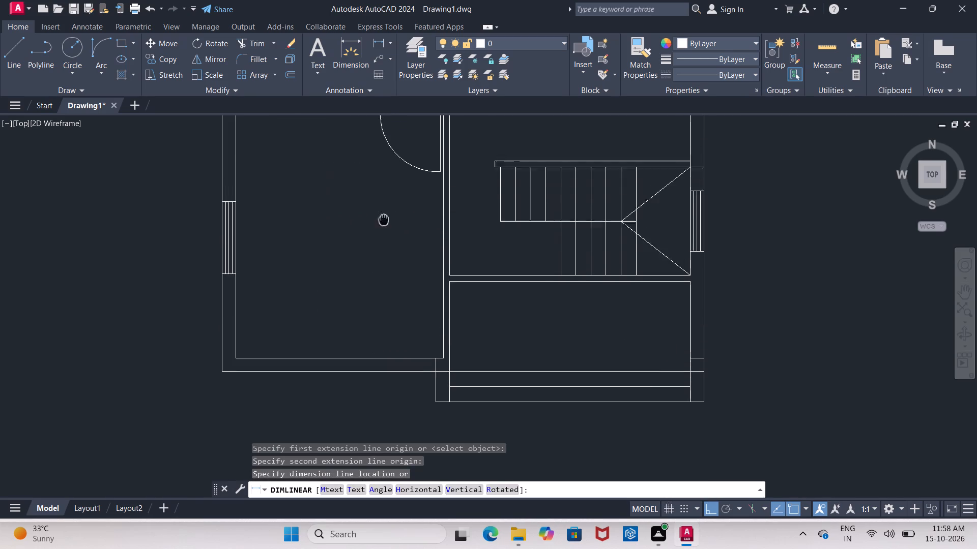
middle_drag(383, 227, 383, 288)
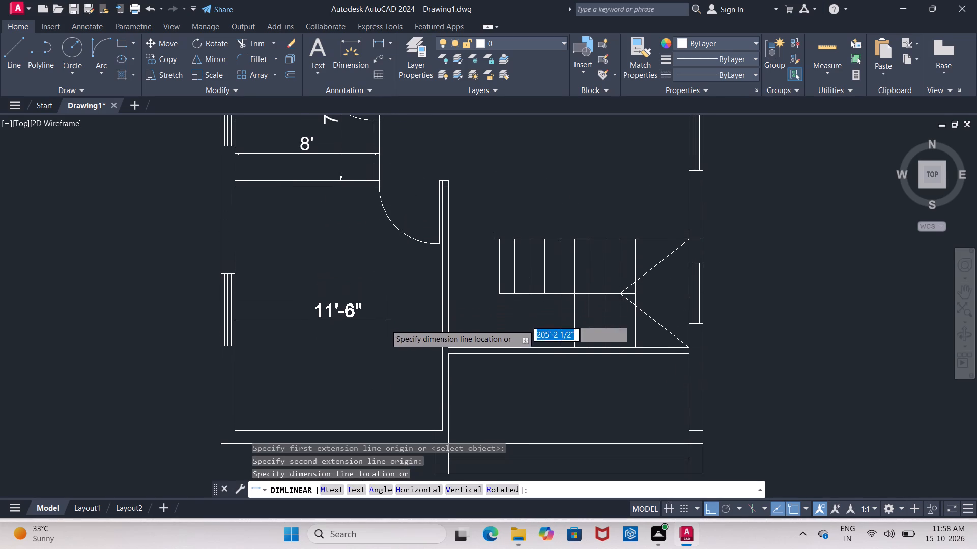
click(378, 374)
Add a vertical linear dimension for the bottom-left room's inner length, placed inside the room near its left wall.
click(374, 42)
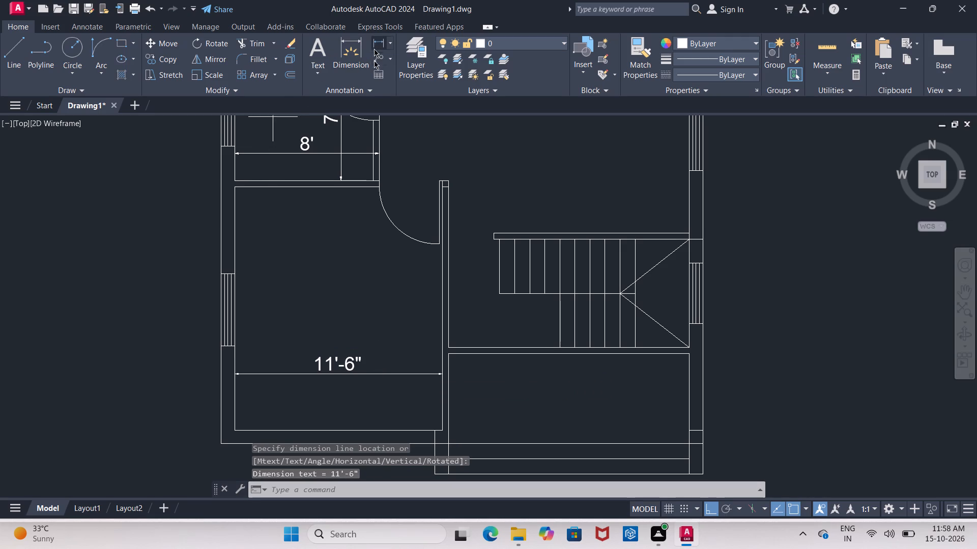
click(233, 190)
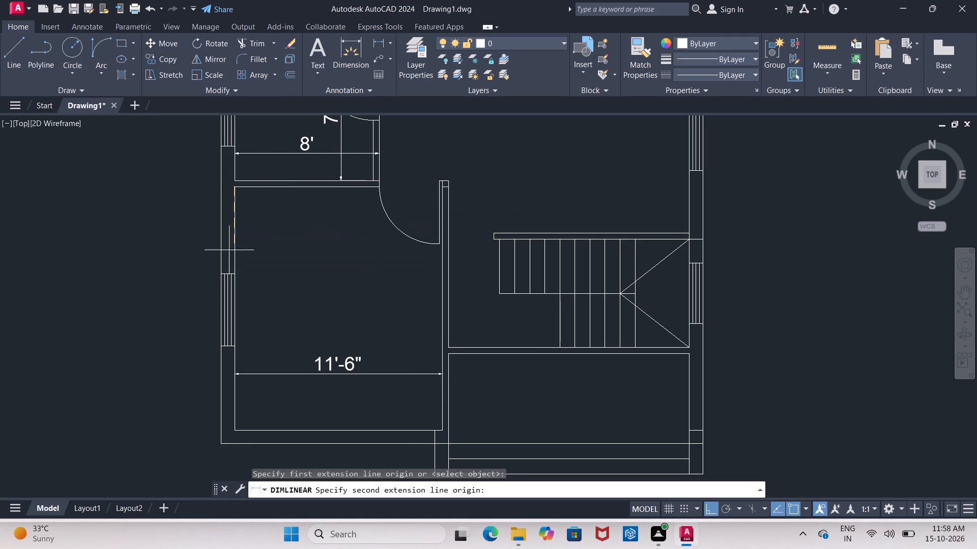
click(234, 430)
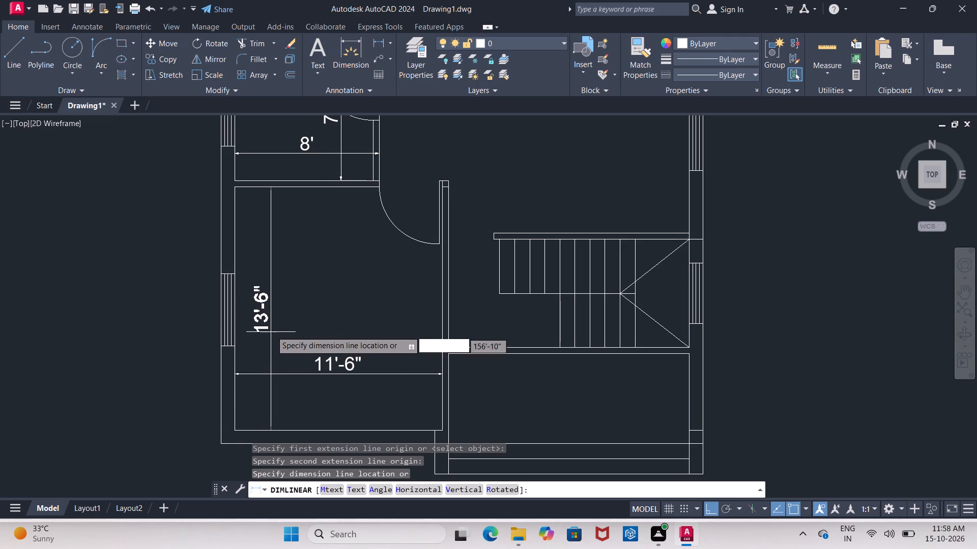
click(270, 301)
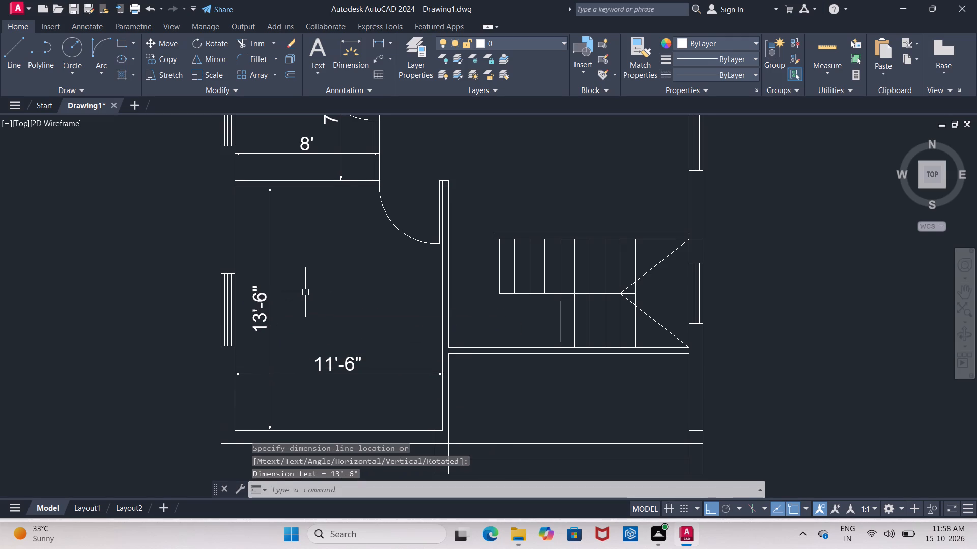
Add a horizontal linear dimension for the verandah's inner width below the staircase, placed inside near its front edge.
middle_drag(306, 292, 80, 175)
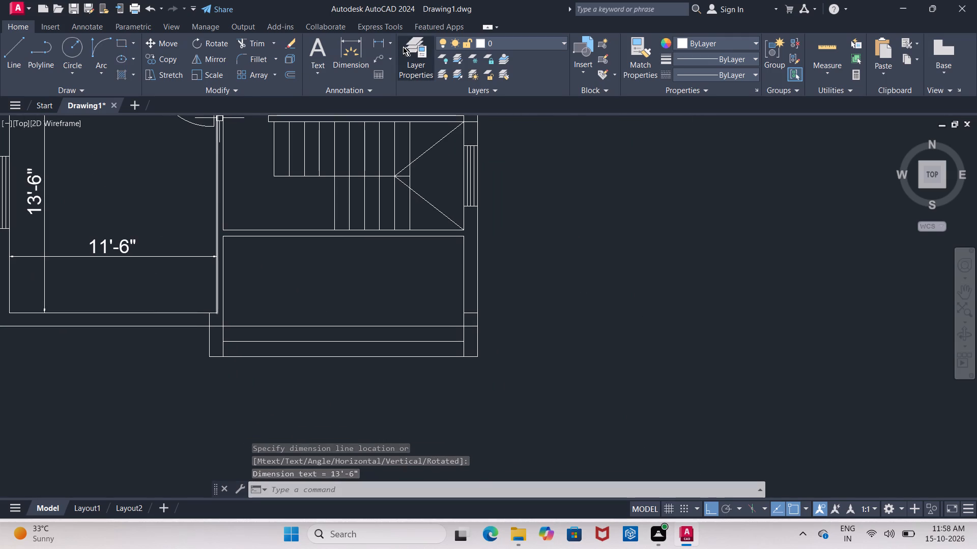
click(378, 48)
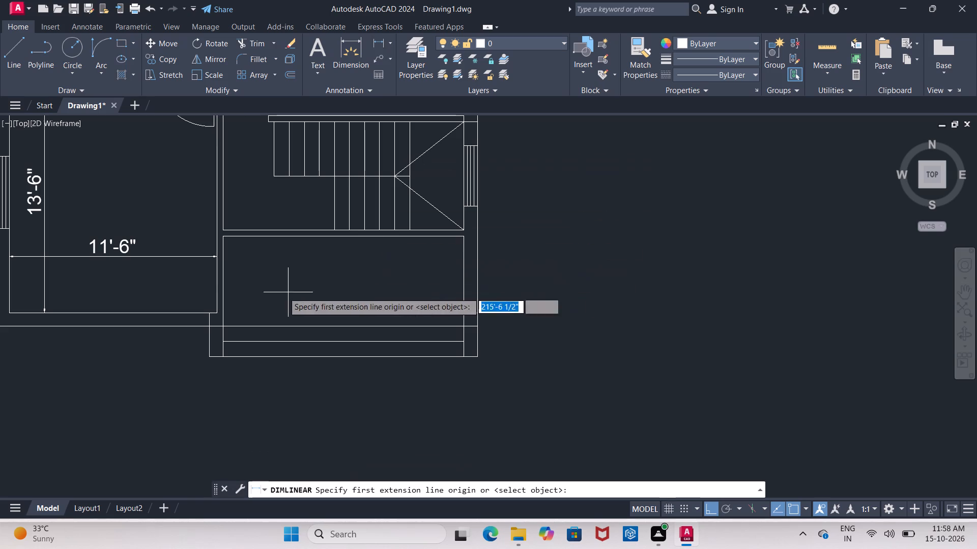
click(226, 238)
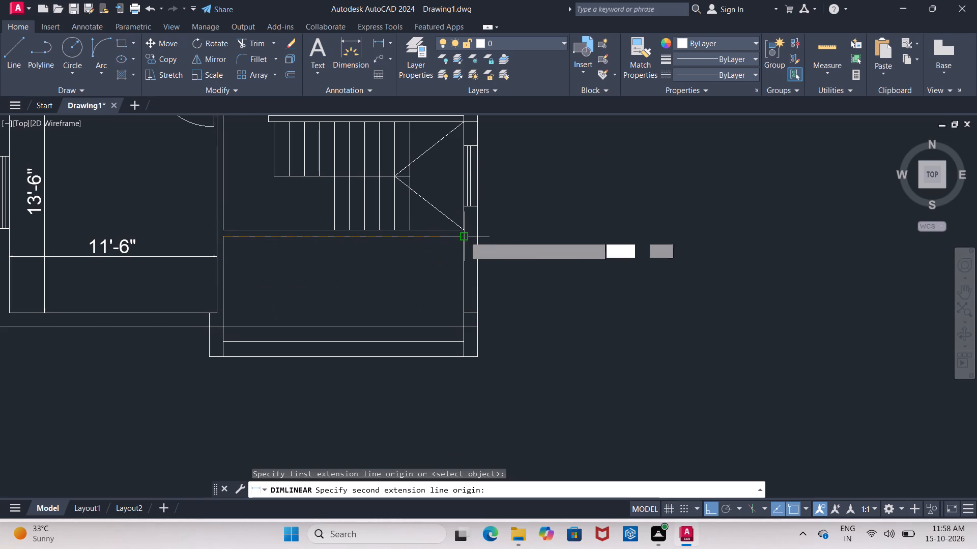
click(465, 236)
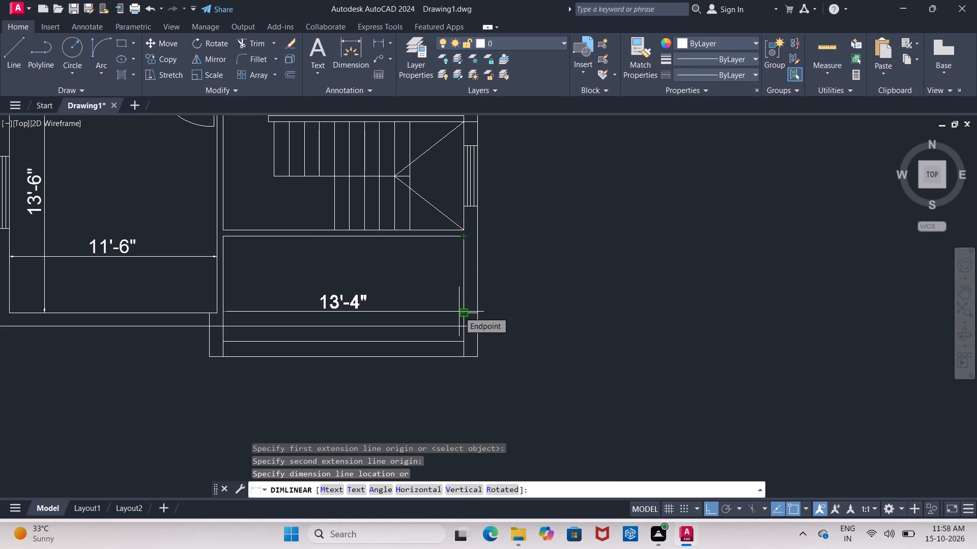
click(343, 310)
key(Escape)
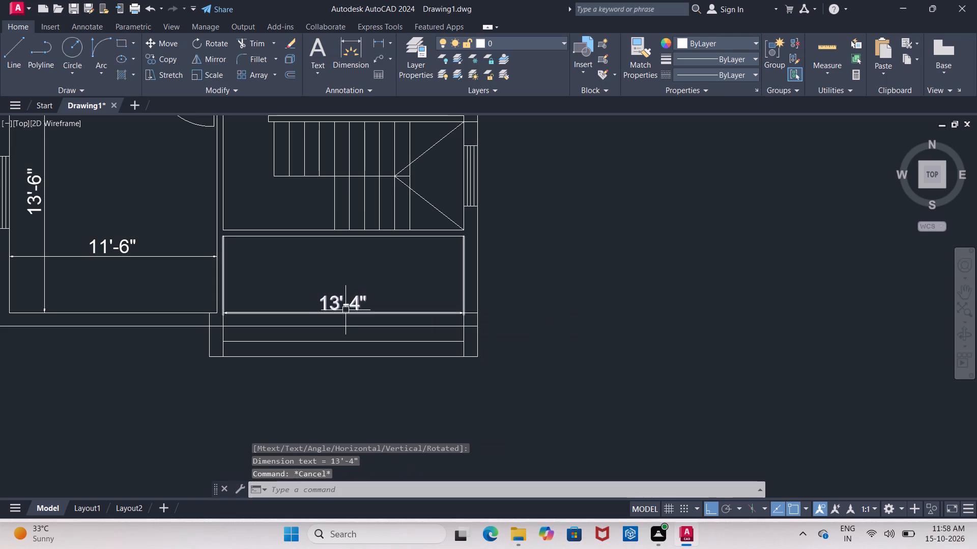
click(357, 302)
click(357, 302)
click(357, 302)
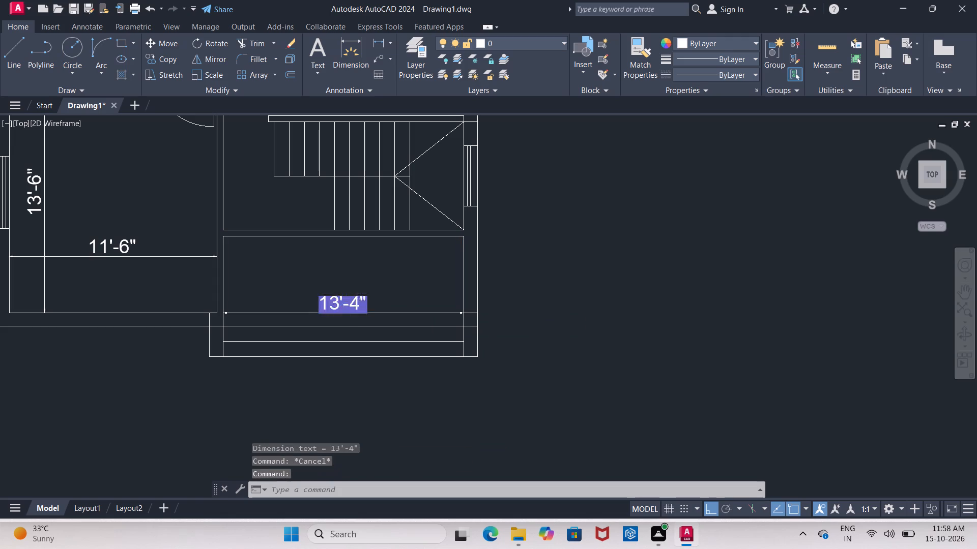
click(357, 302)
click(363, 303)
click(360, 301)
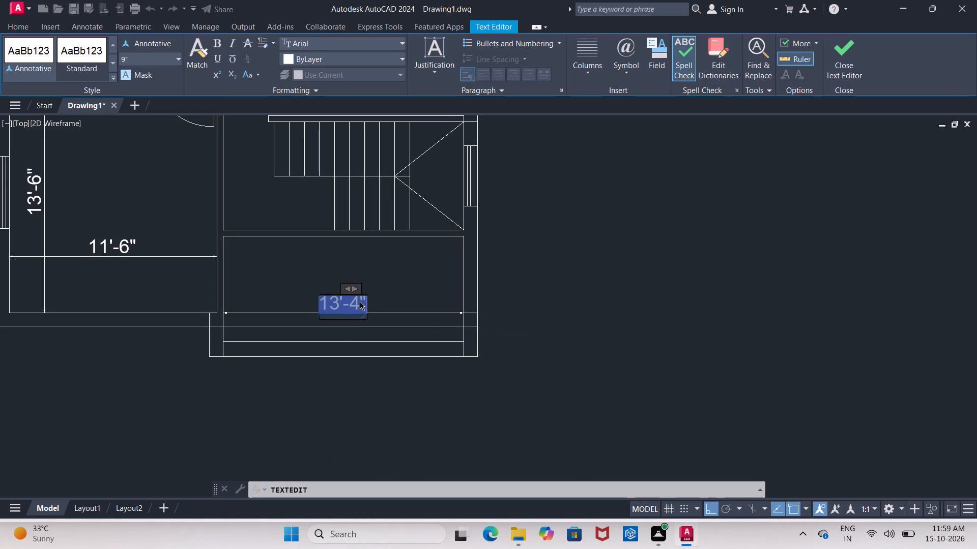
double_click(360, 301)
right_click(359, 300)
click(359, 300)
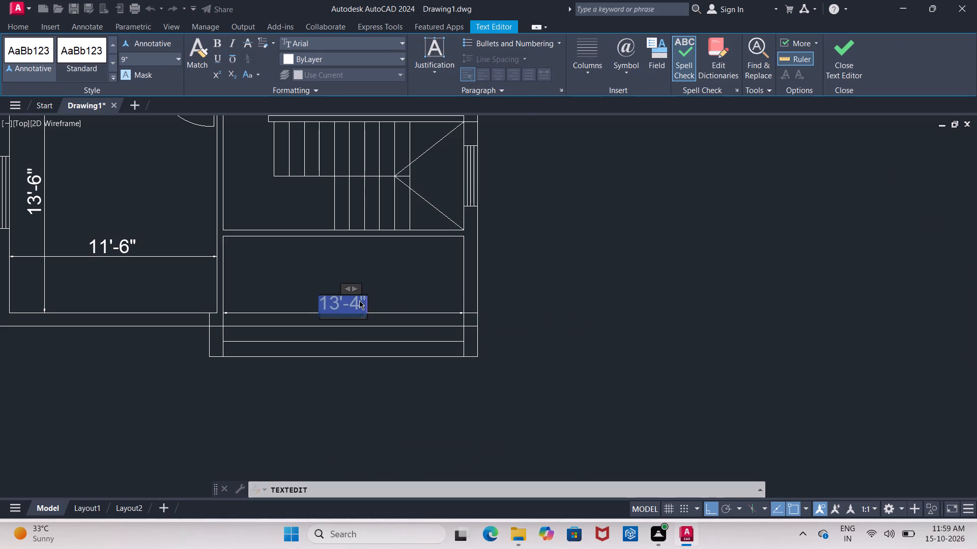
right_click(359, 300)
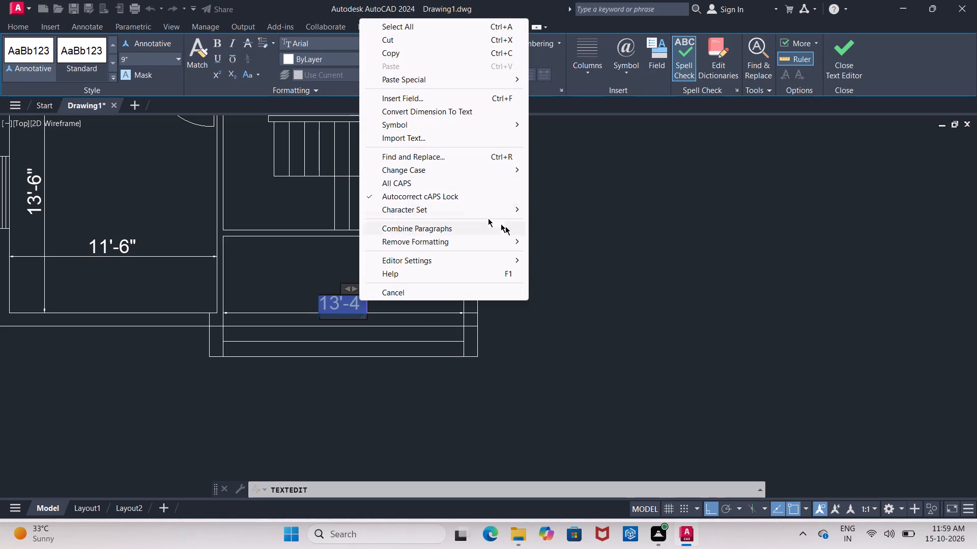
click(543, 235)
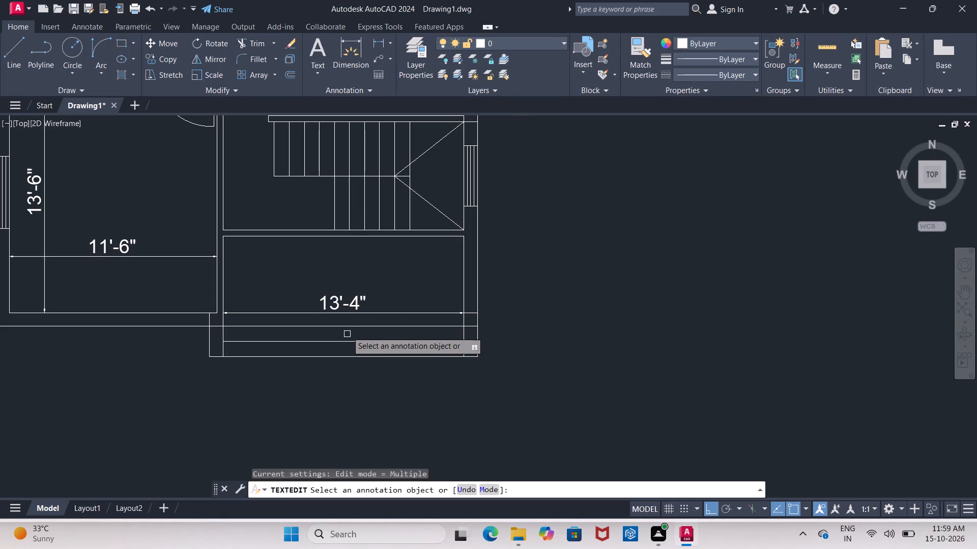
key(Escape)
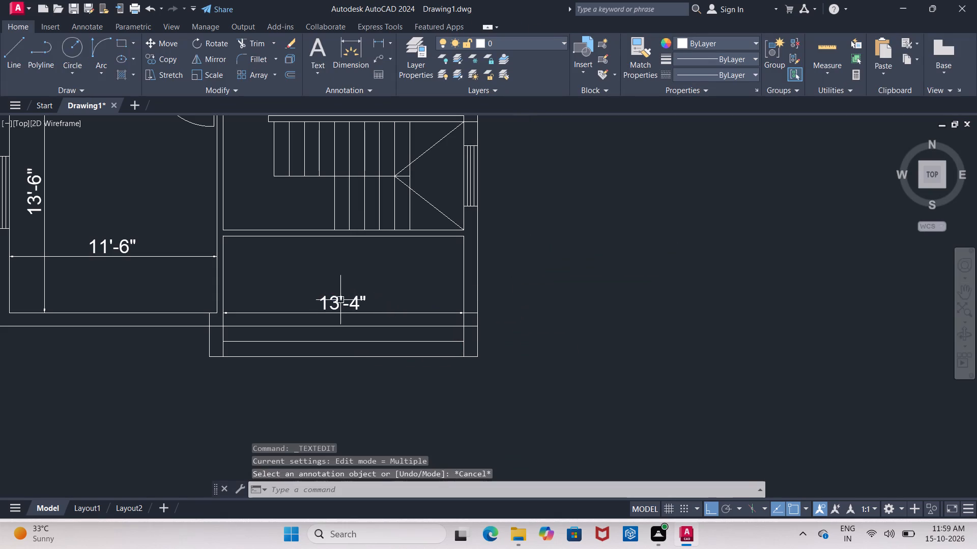
Override the verandah's horizontal dimension text with 13'-5".
double_click(338, 303)
click(338, 303)
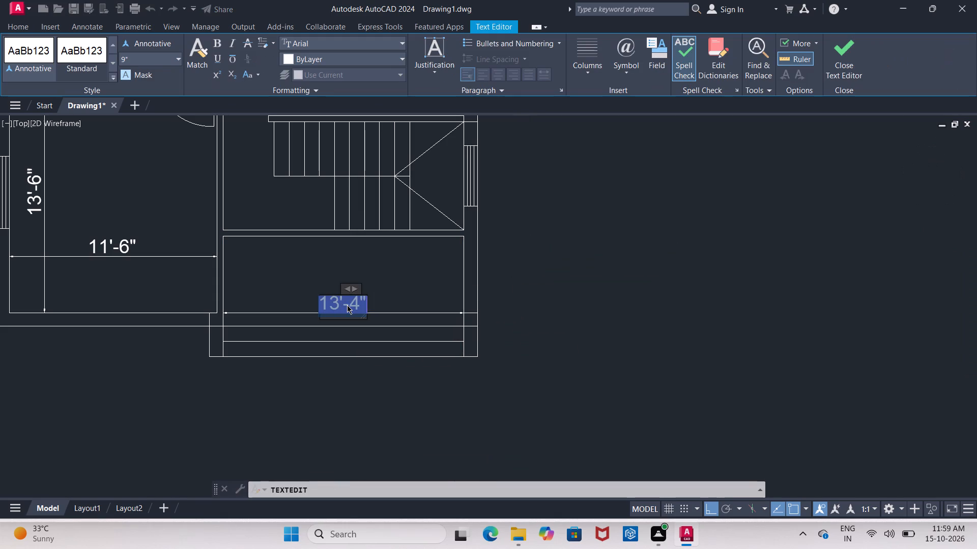
key(BackSpace)
text(13)
text('-5")
key(Return)
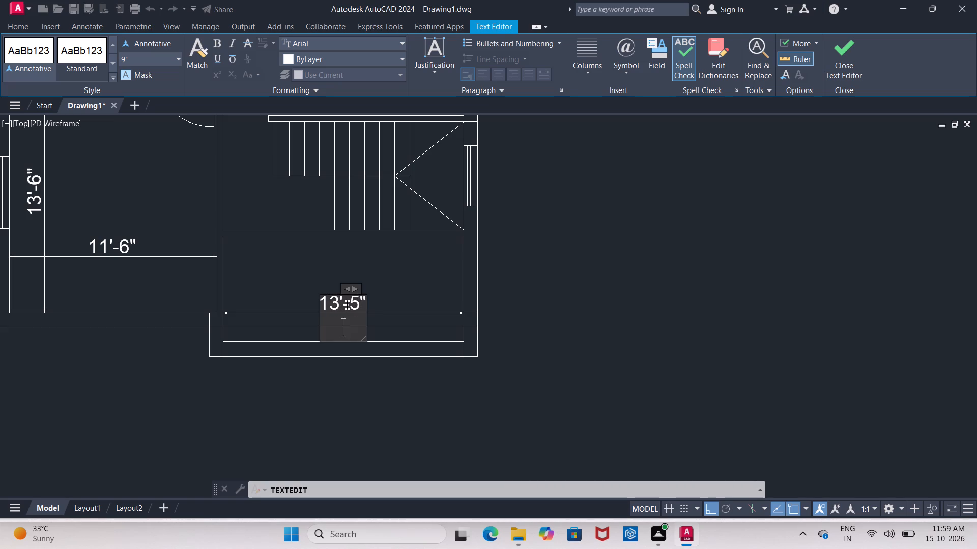
click(519, 282)
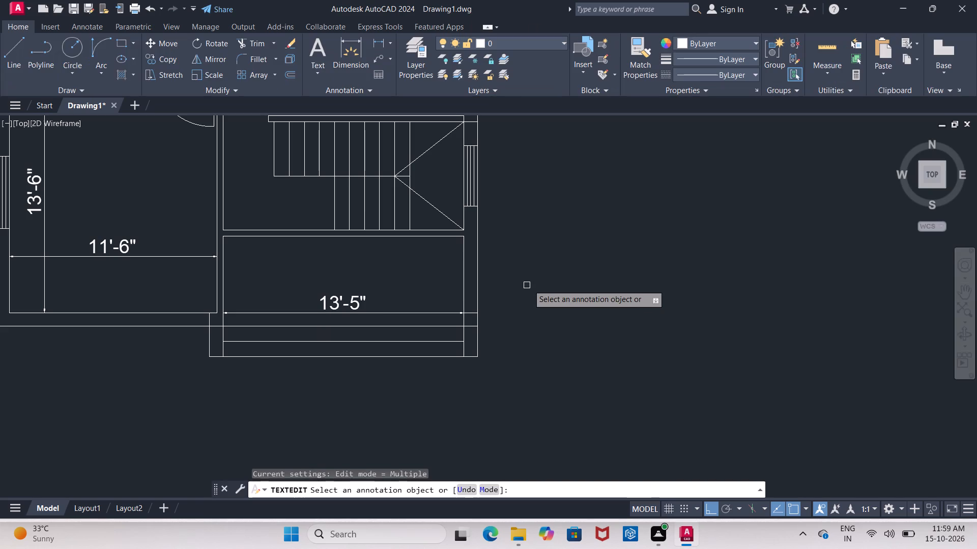
middle_drag(536, 284, 504, 300)
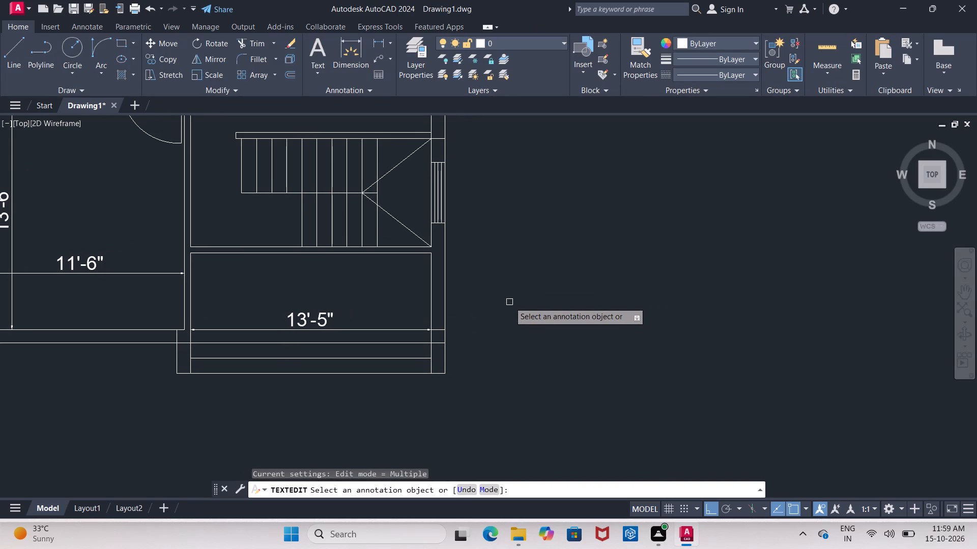
key(Escape)
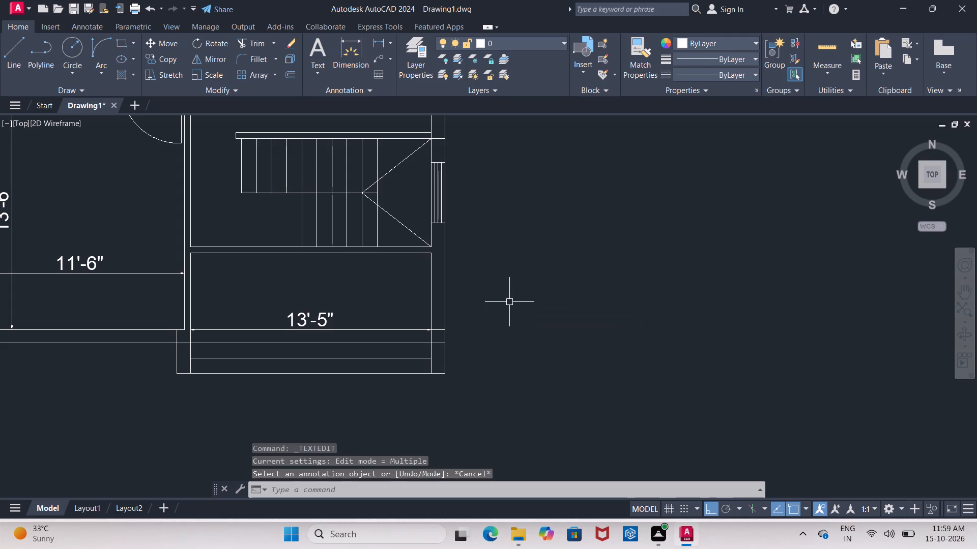
Add a vertical linear dimension for the verandah's depth, from its upper wall to the first front line, placed inside near the right wall.
click(376, 39)
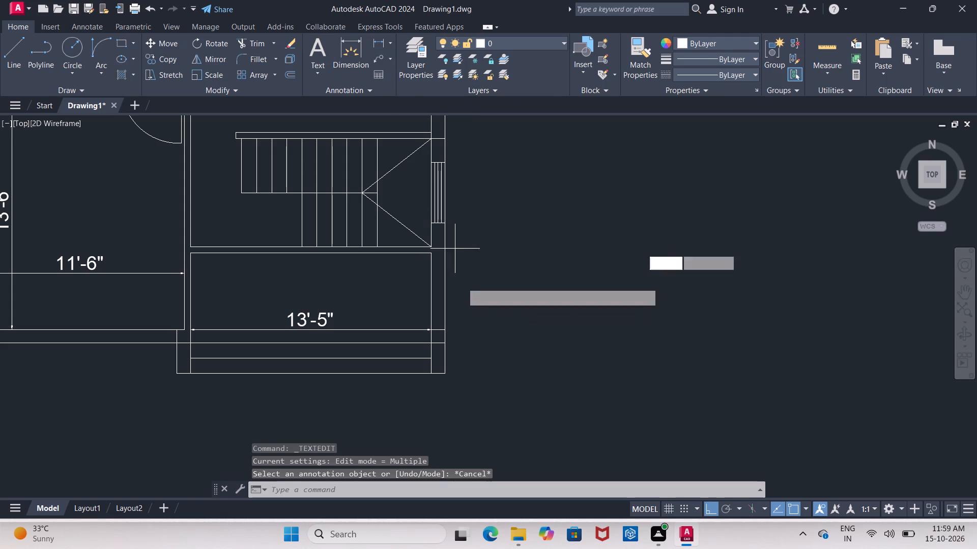
click(431, 254)
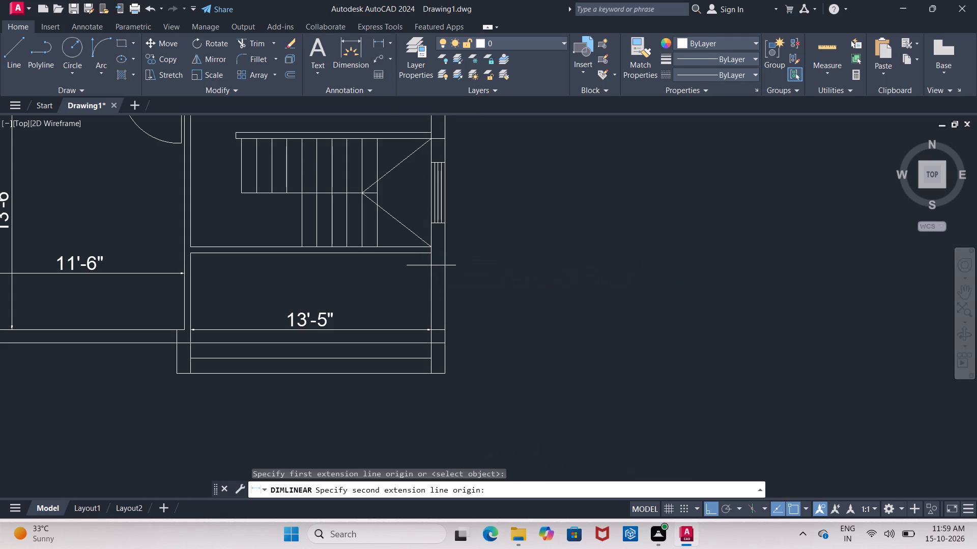
click(430, 341)
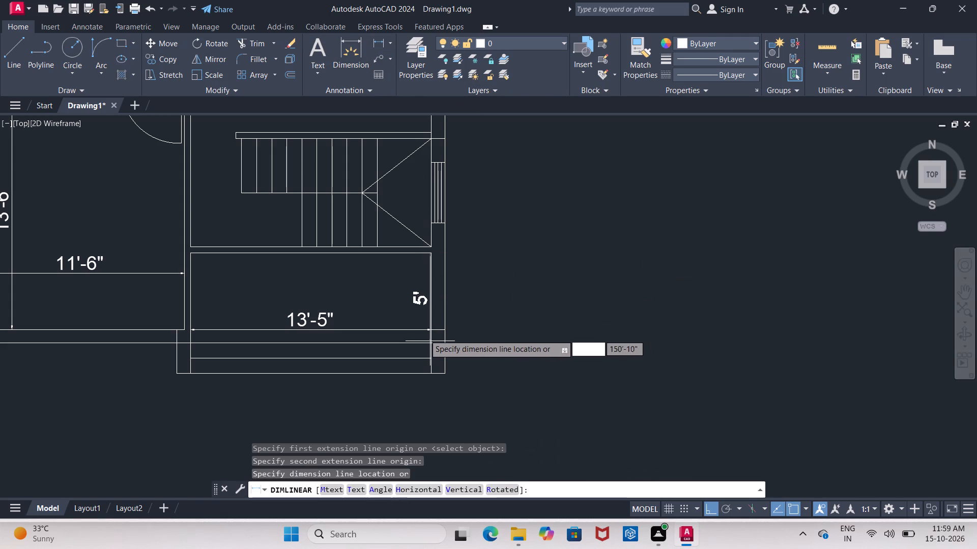
click(407, 302)
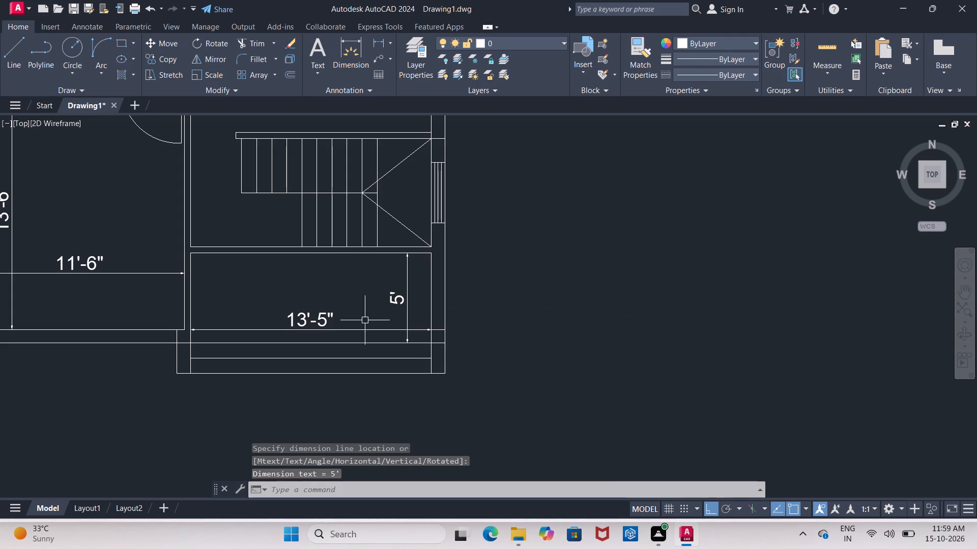
Add a horizontal linear dimension for the staircase area's inner width, placed across the upper flight of steps.
middle_drag(371, 309, 377, 360)
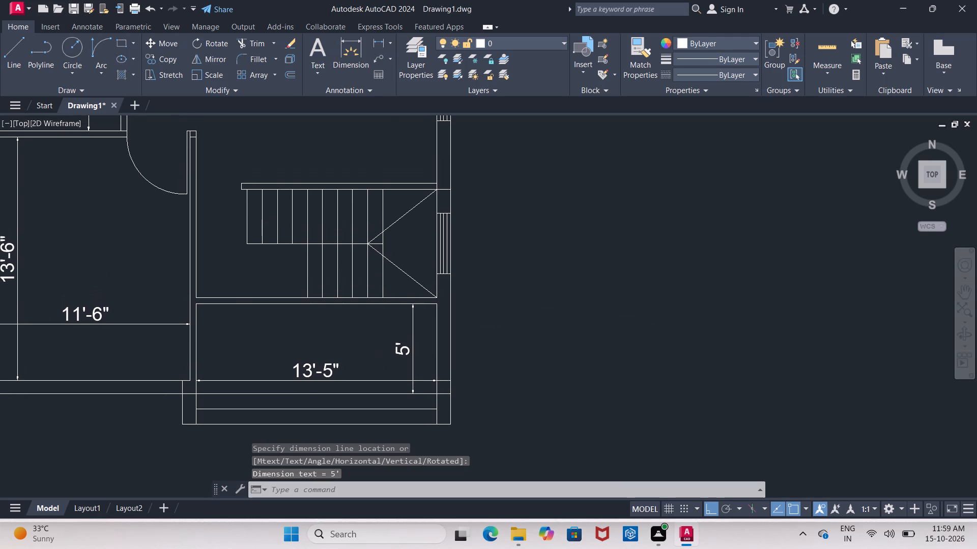
click(379, 39)
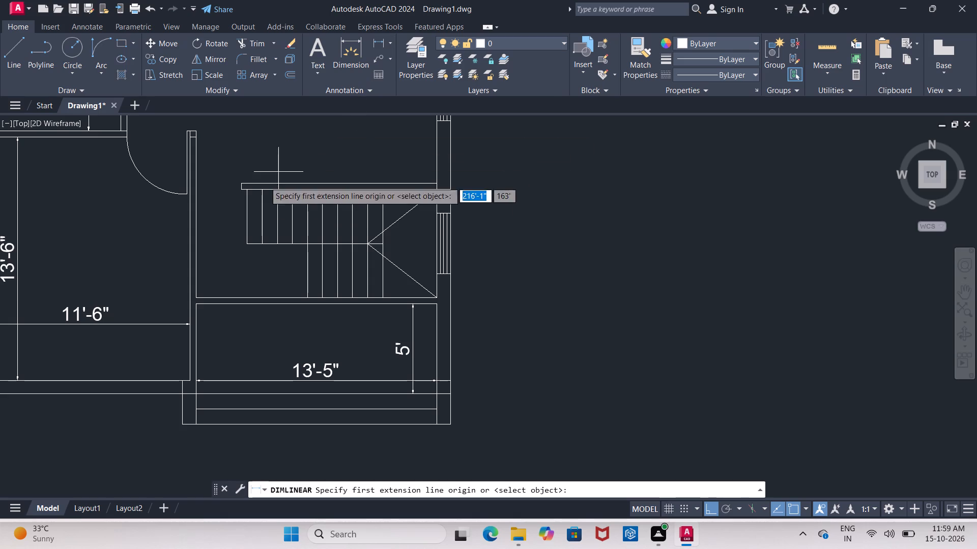
click(196, 296)
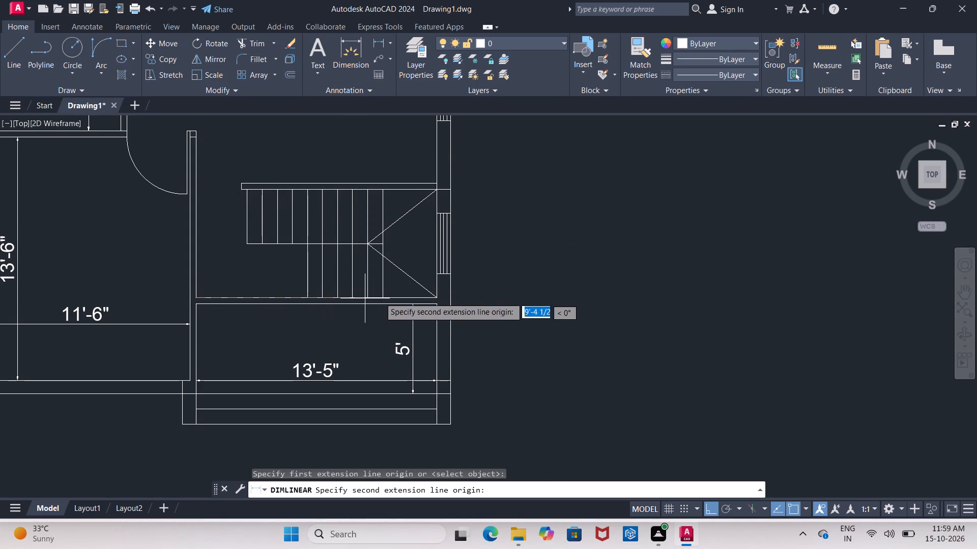
click(435, 296)
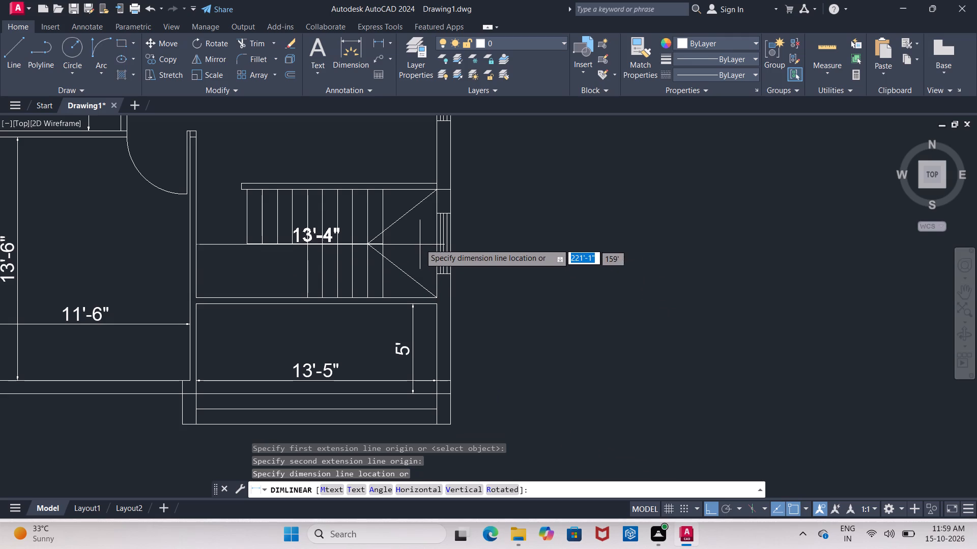
click(417, 229)
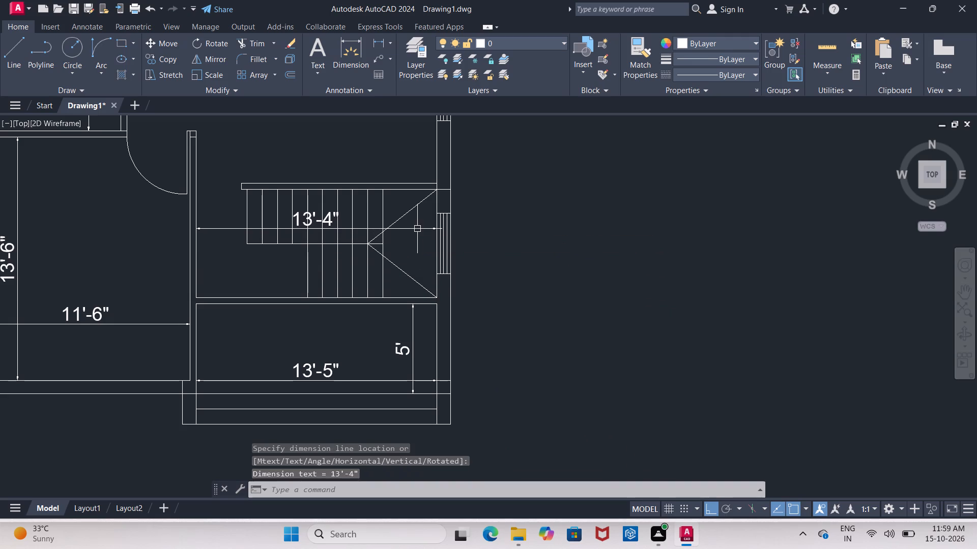
Override the staircase area's horizontal dimension text with 13'-5" and save the text change.
scroll(305, 199, up, 1)
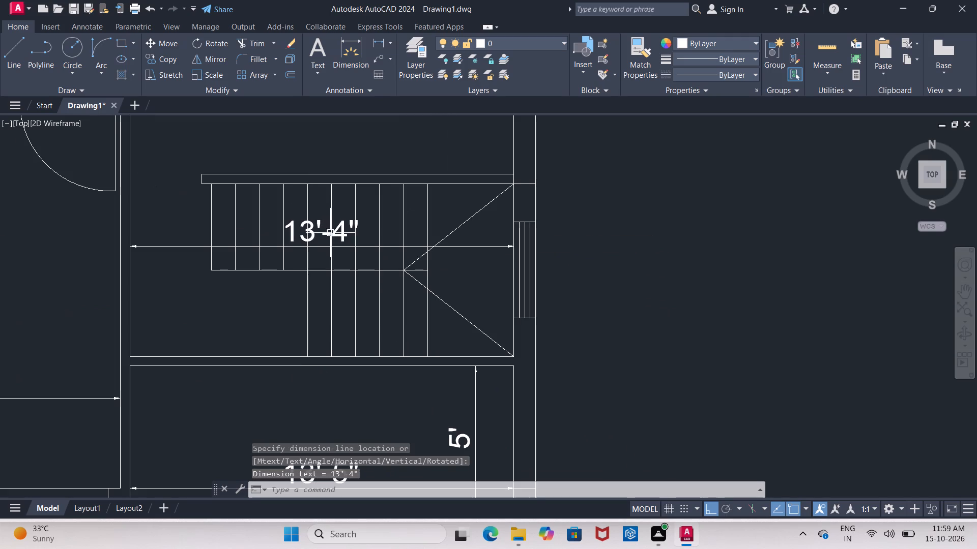
click(338, 237)
double_click(338, 237)
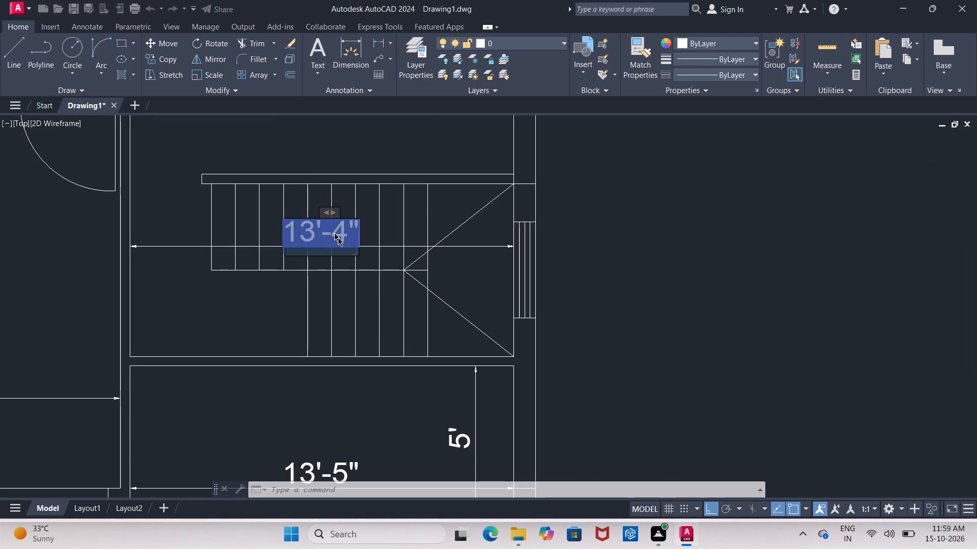
key(BackSpace)
text(13')
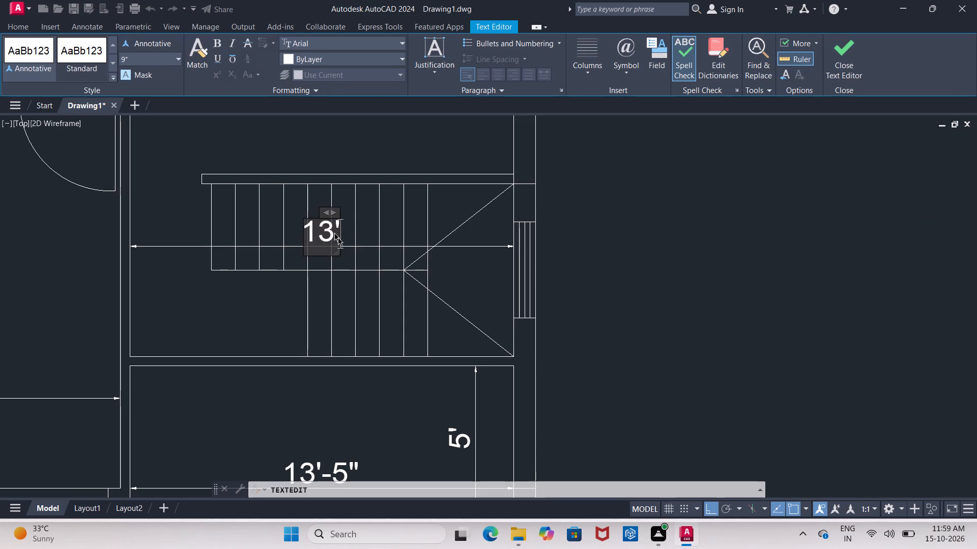
key(5)
key(BackSpace)
text(-5")
key(Return)
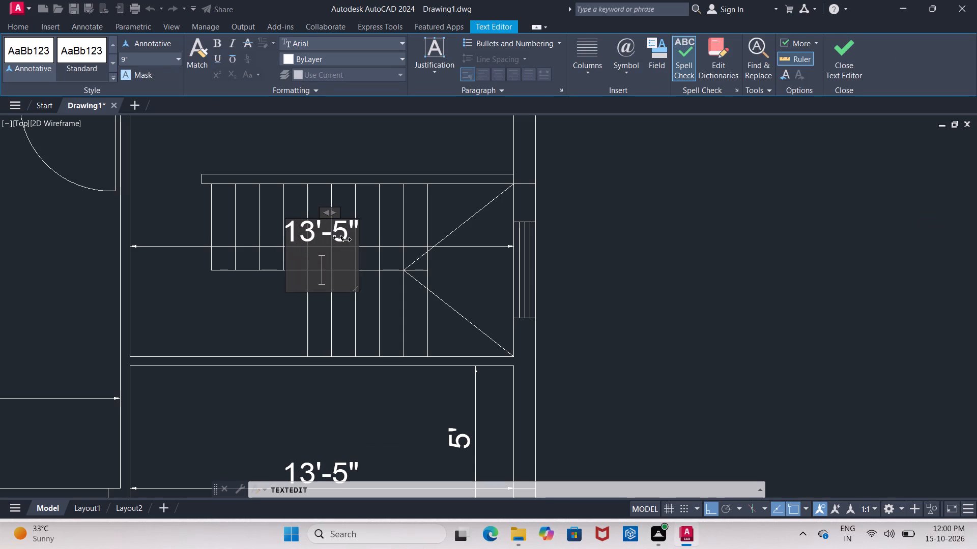
key(Escape)
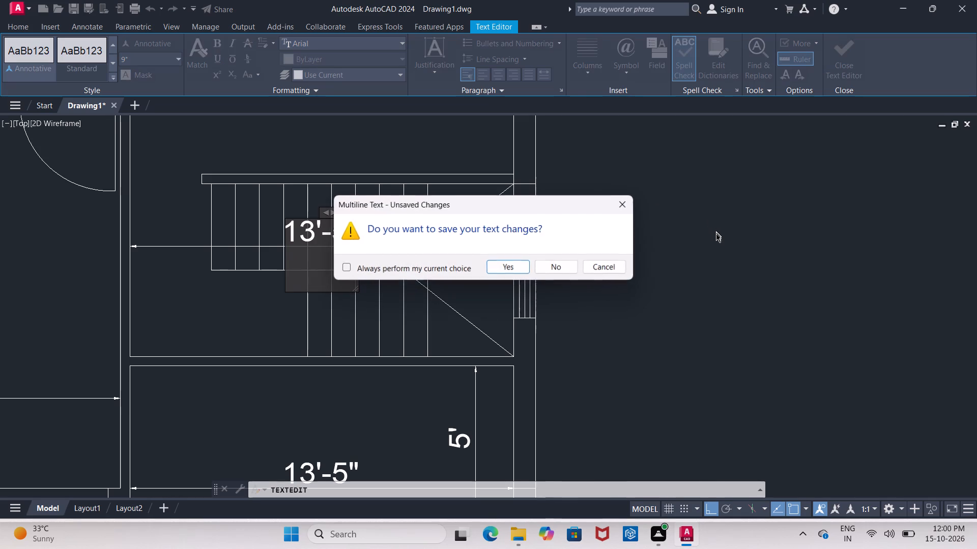
click(519, 267)
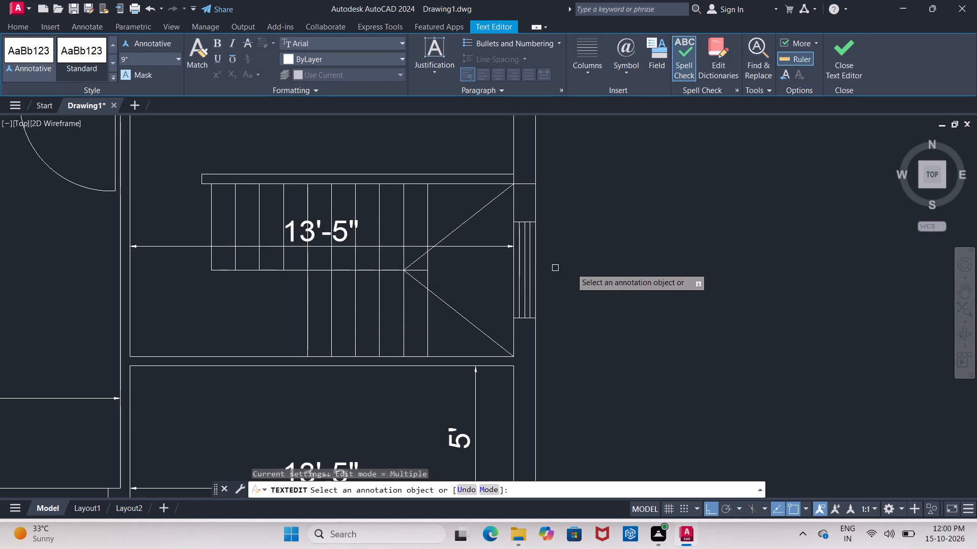
middle_drag(626, 272, 616, 259)
key(Escape)
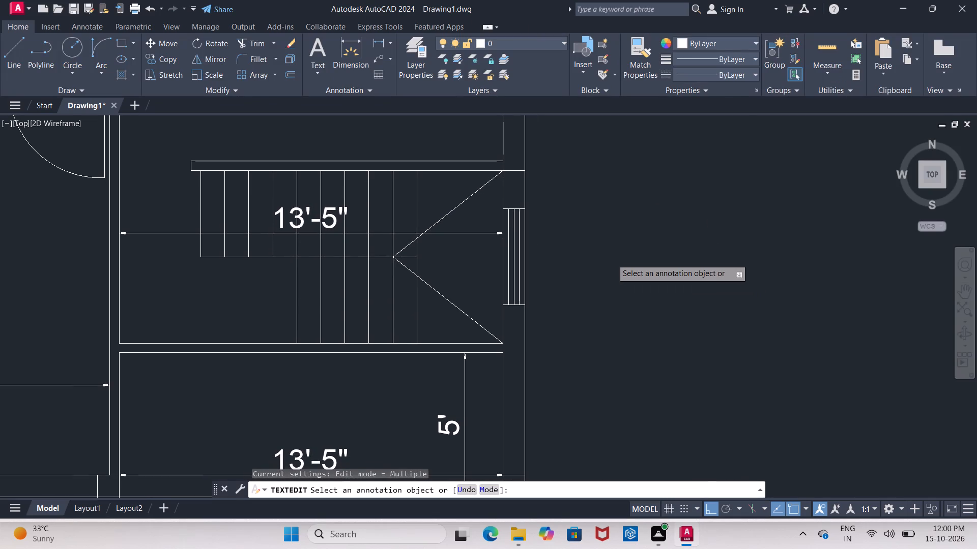
Add a vertical linear dimension for the staircase's depth at the right wall, placed inside over the landing.
click(383, 38)
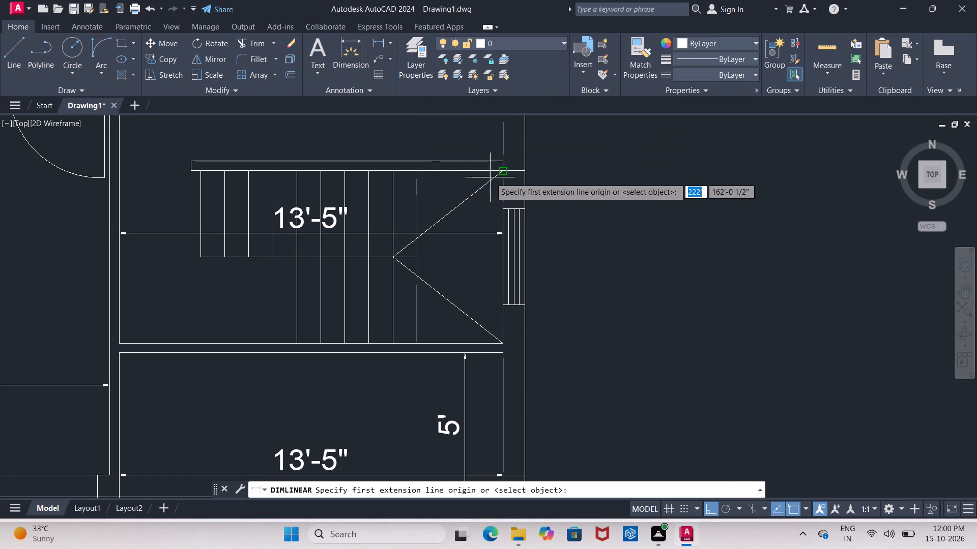
click(504, 172)
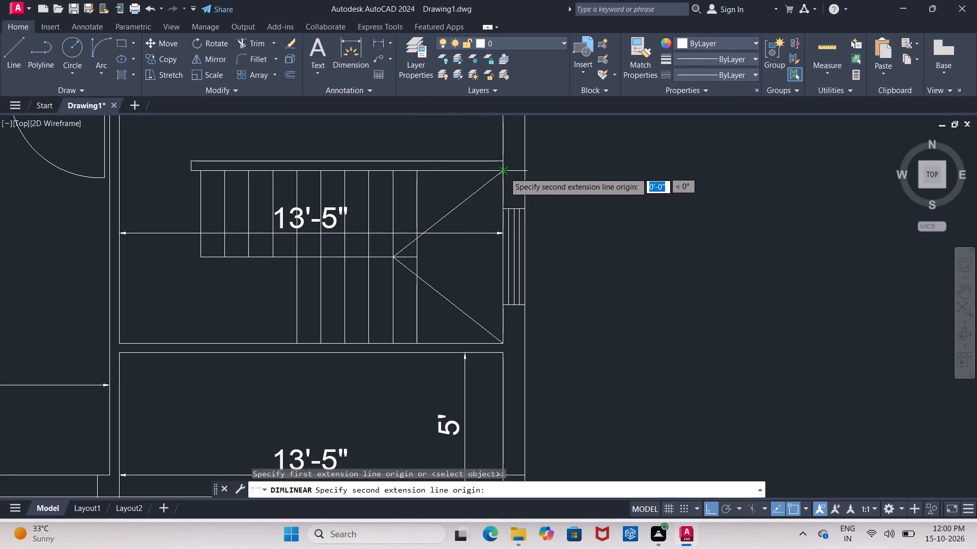
click(505, 341)
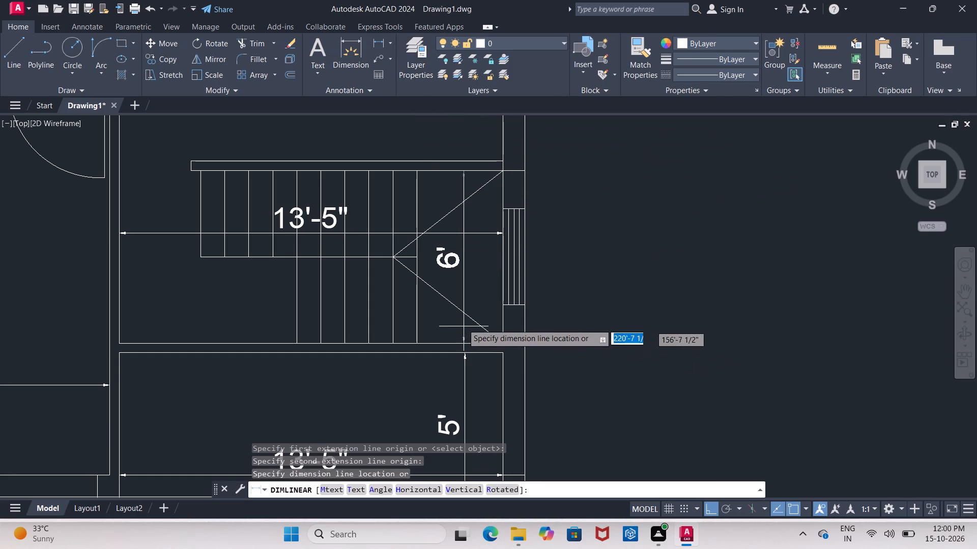
click(450, 257)
Add a vertical linear dimension for the hall from its upper wall to the staircase's upper wall, placed inside near the right wall.
middle_drag(670, 273, 670, 312)
scroll(670, 306, down, 2)
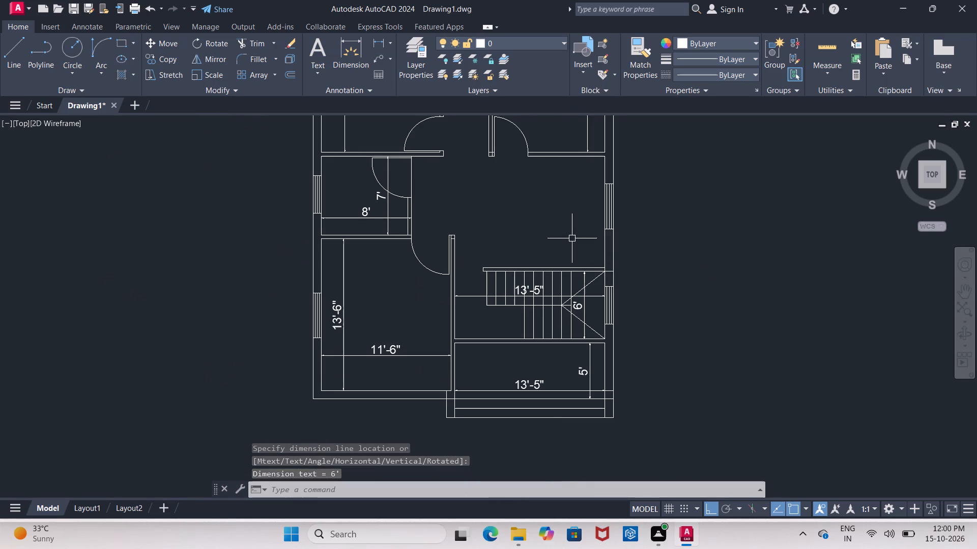
middle_drag(572, 238, 470, 264)
click(380, 48)
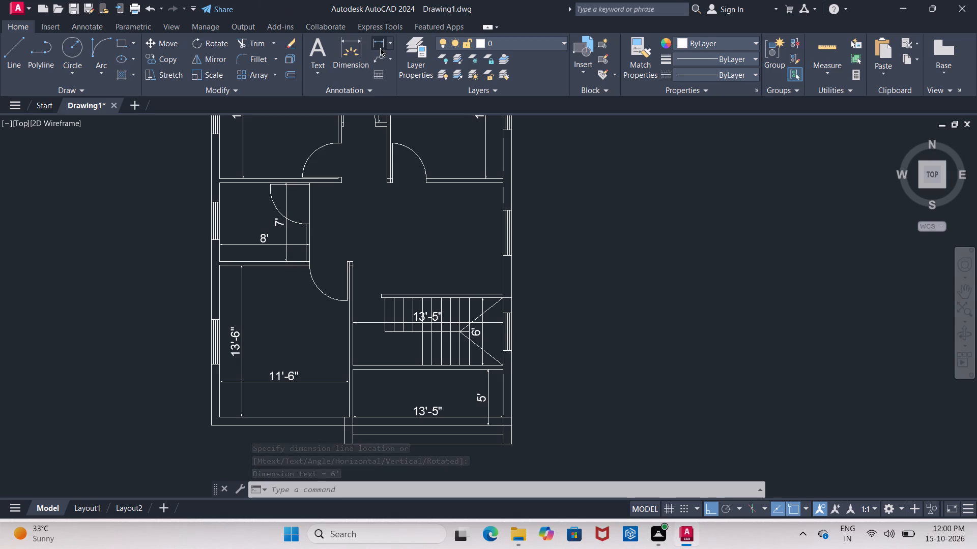
click(506, 186)
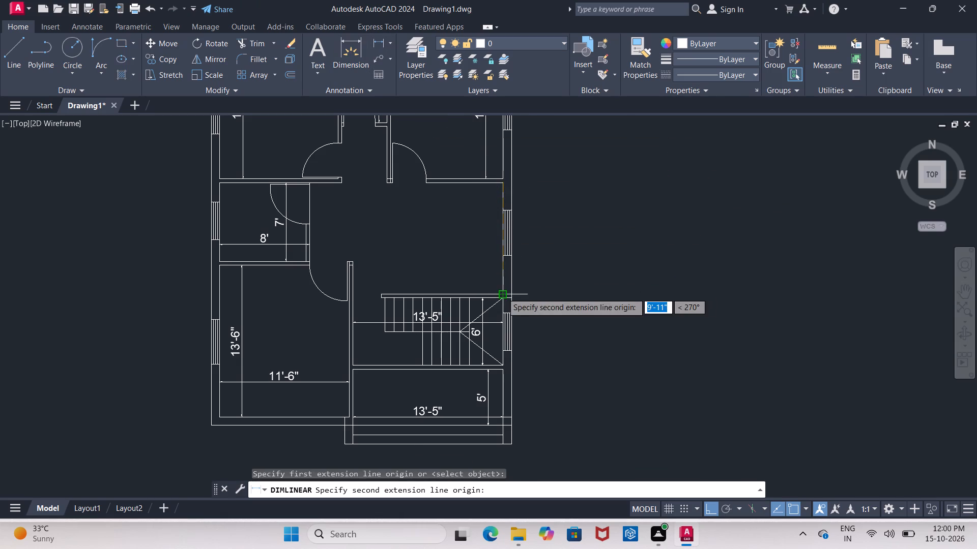
click(502, 293)
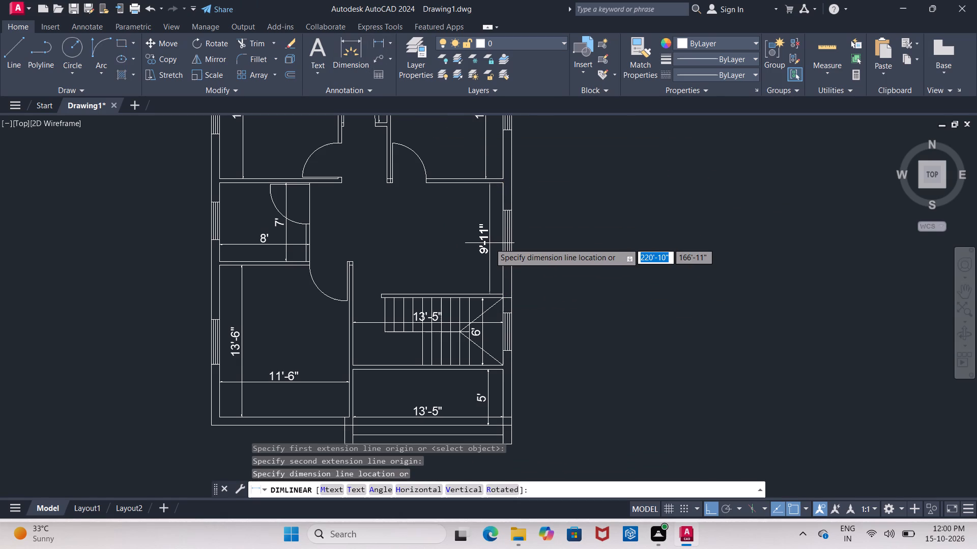
click(485, 243)
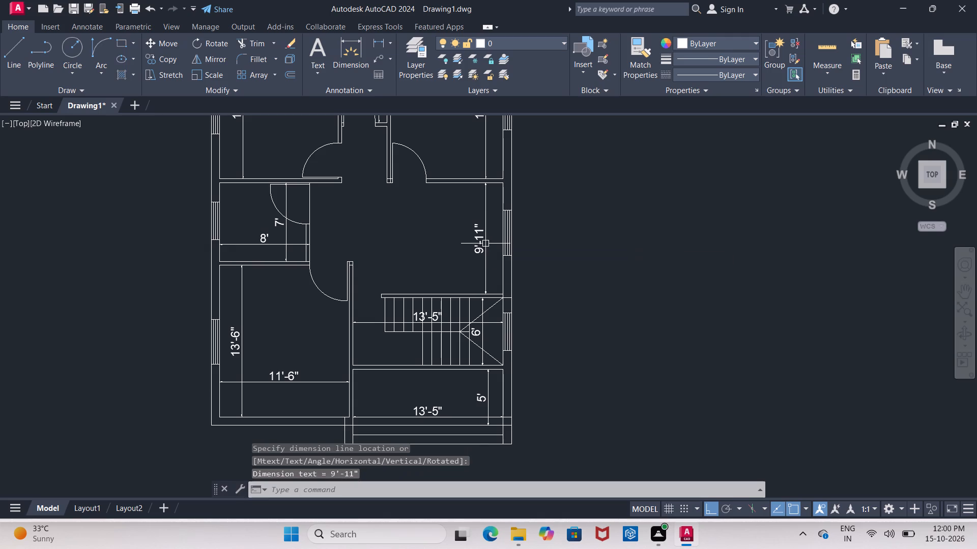
Trim the short inner right-wall line segment crossing the end of the staircase's upper wall.
scroll(525, 297, up, 3)
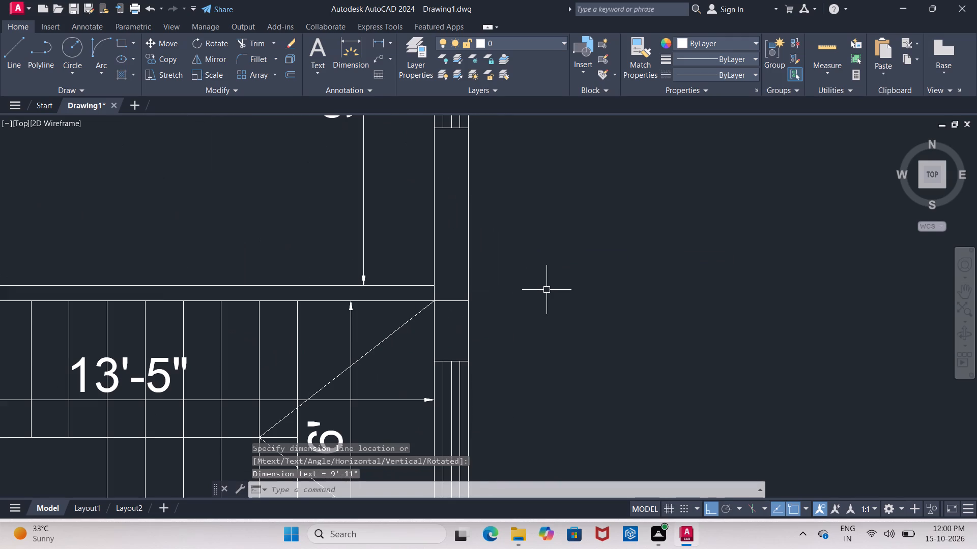
text(TR)
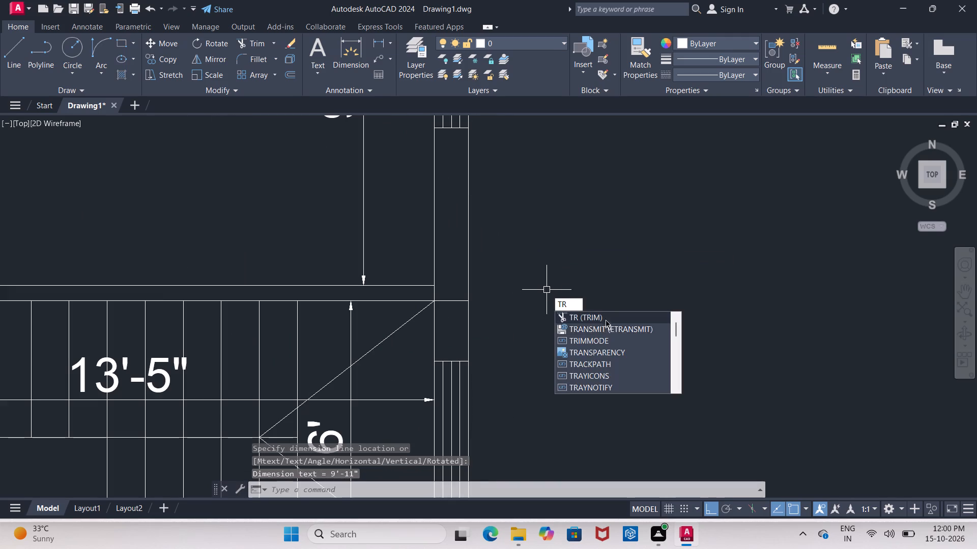
click(606, 319)
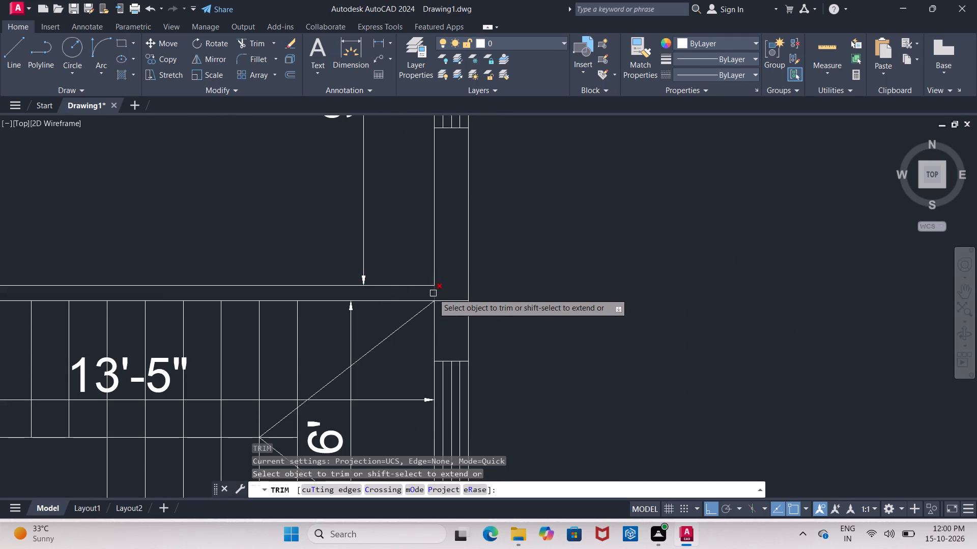
click(434, 294)
scroll(434, 293, down, 3)
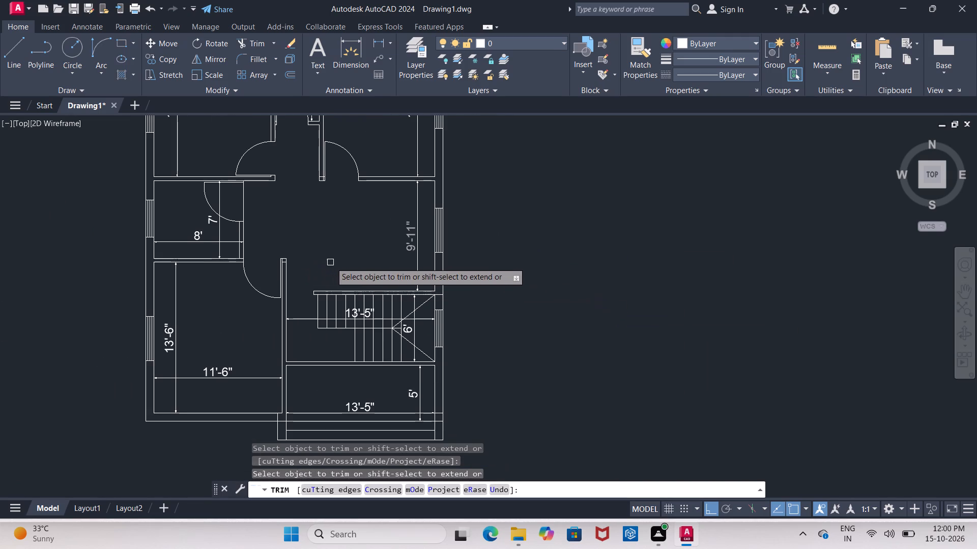
scroll(331, 262, up, 1)
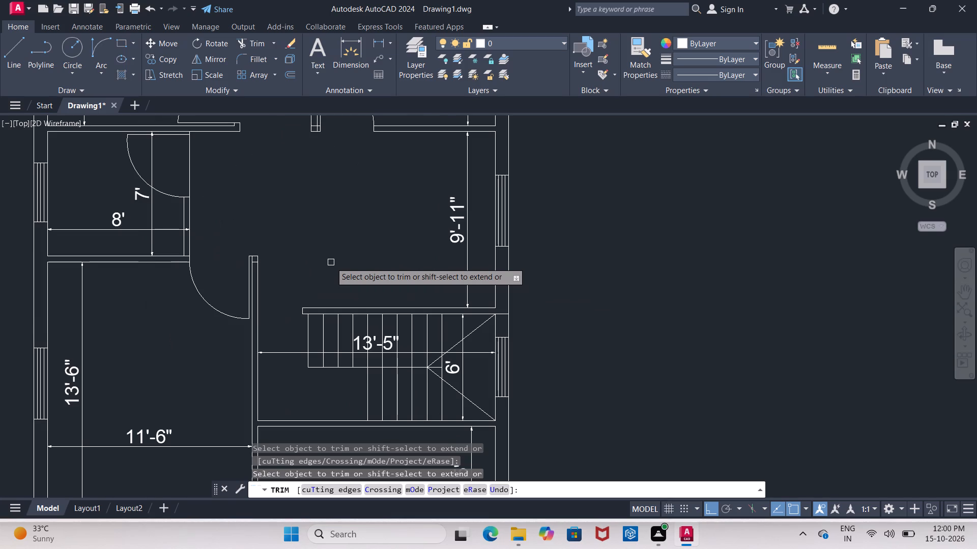
key(Escape)
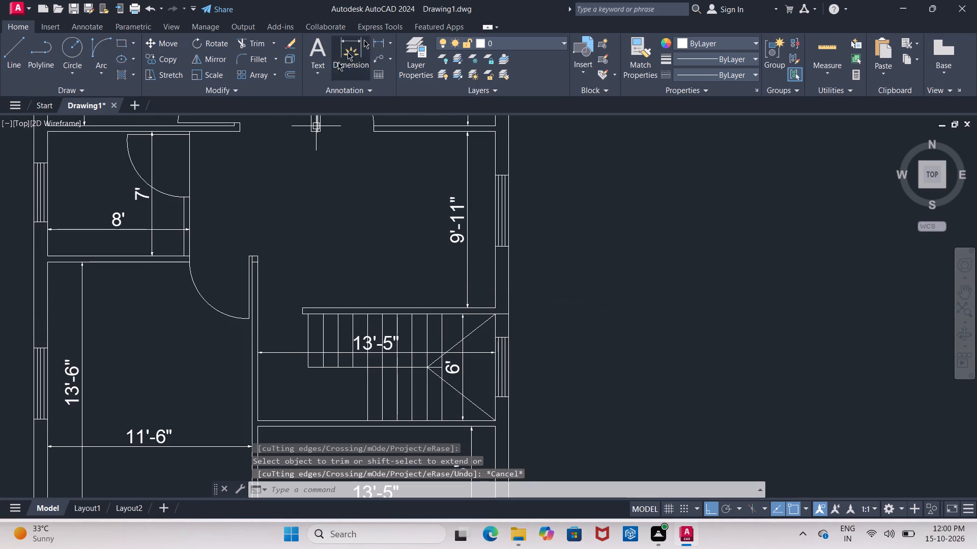
Add a horizontal linear dimension for the hall's width, from the partition wall's end to the right wall, placed just above the staircase.
click(379, 40)
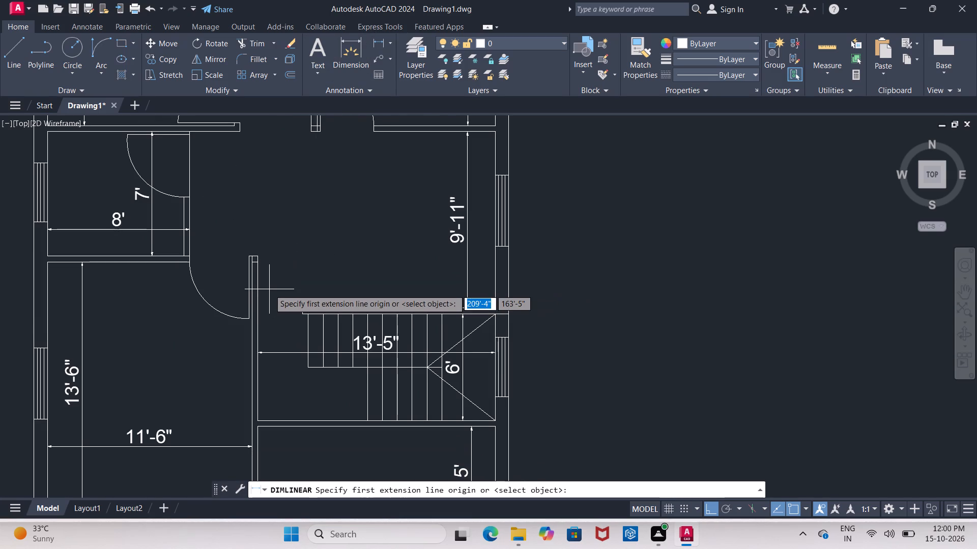
scroll(264, 271, up, 1)
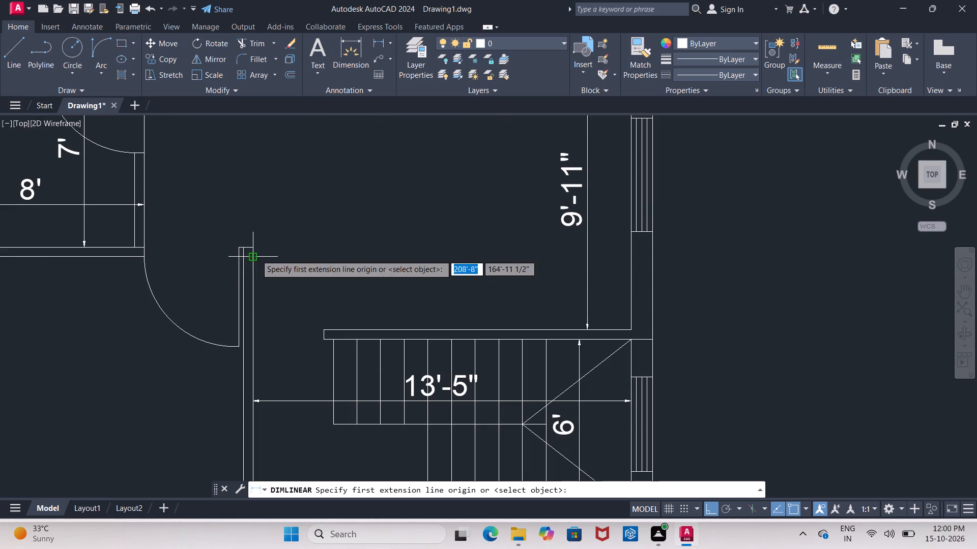
click(254, 256)
middle_drag(572, 284, 521, 287)
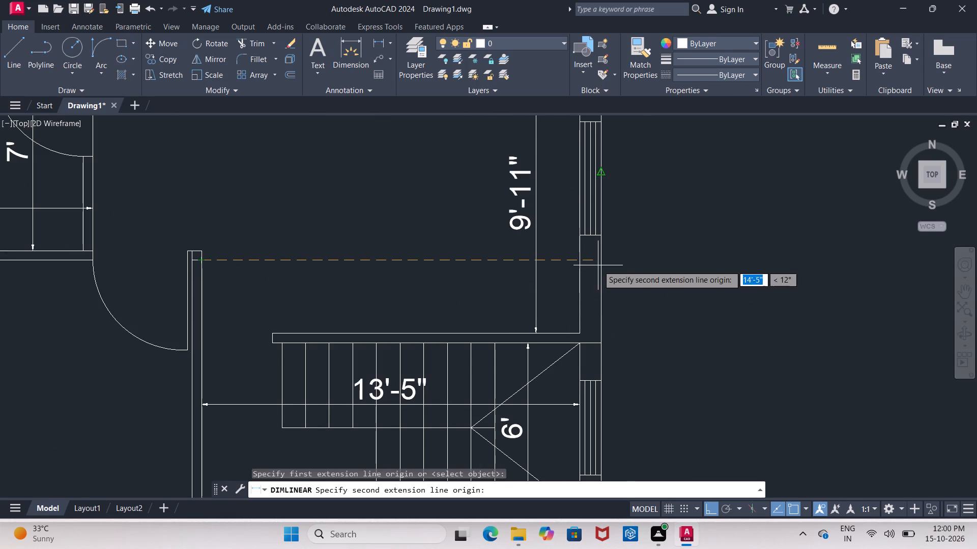
scroll(578, 262, up, 2)
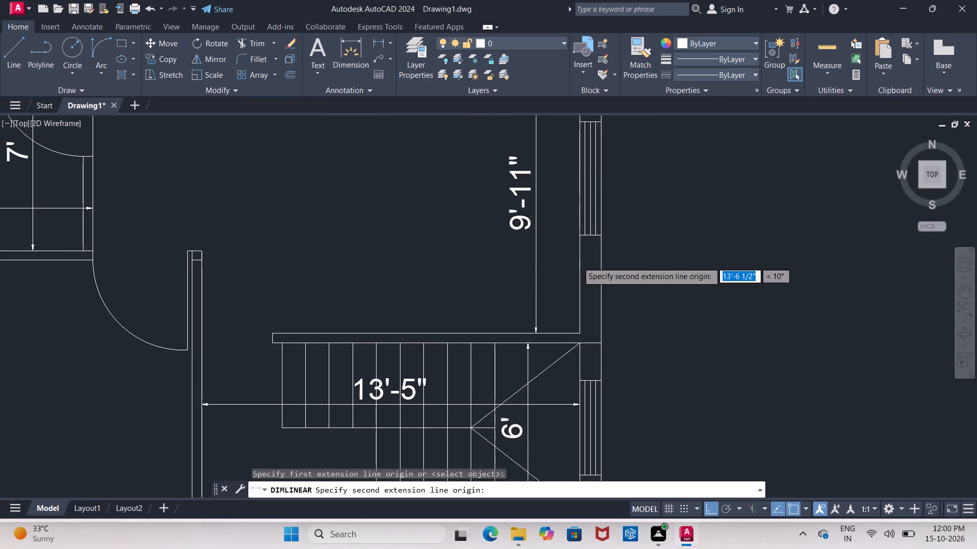
scroll(578, 262, up, 2)
click(585, 253)
scroll(548, 265, down, 3)
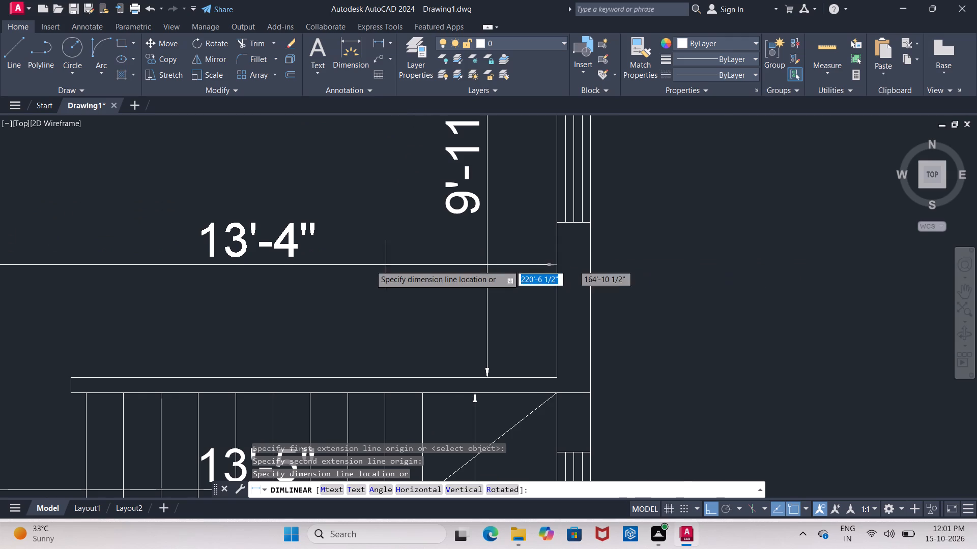
middle_drag(305, 265, 480, 261)
scroll(430, 265, down, 1)
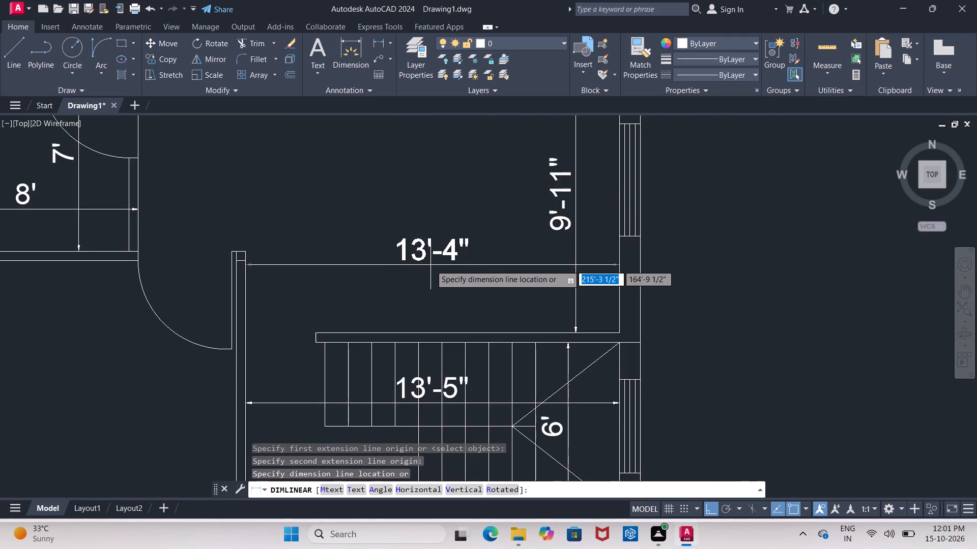
scroll(430, 264, down, 1)
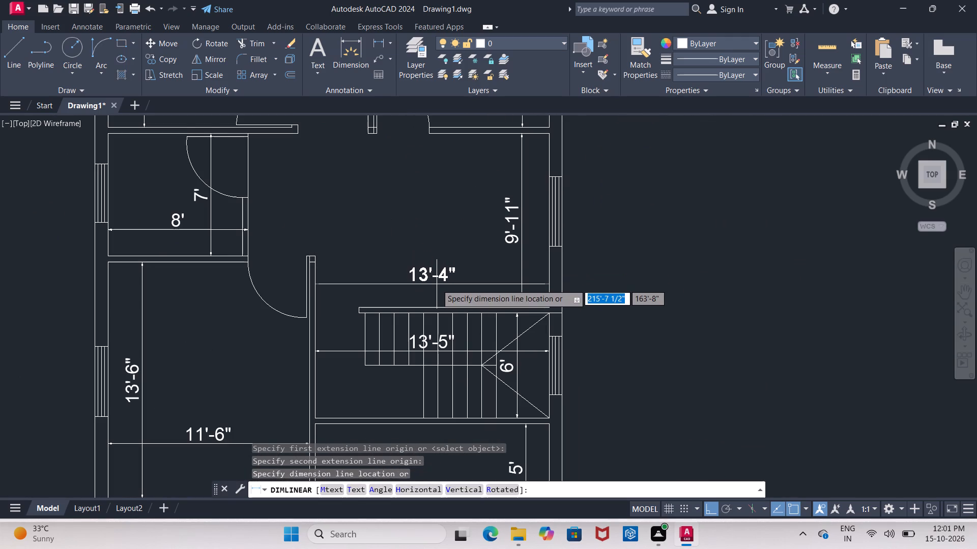
click(437, 284)
key(Escape)
Override the text of the hall's width dimension above the staircase with 13'-5".
click(441, 277)
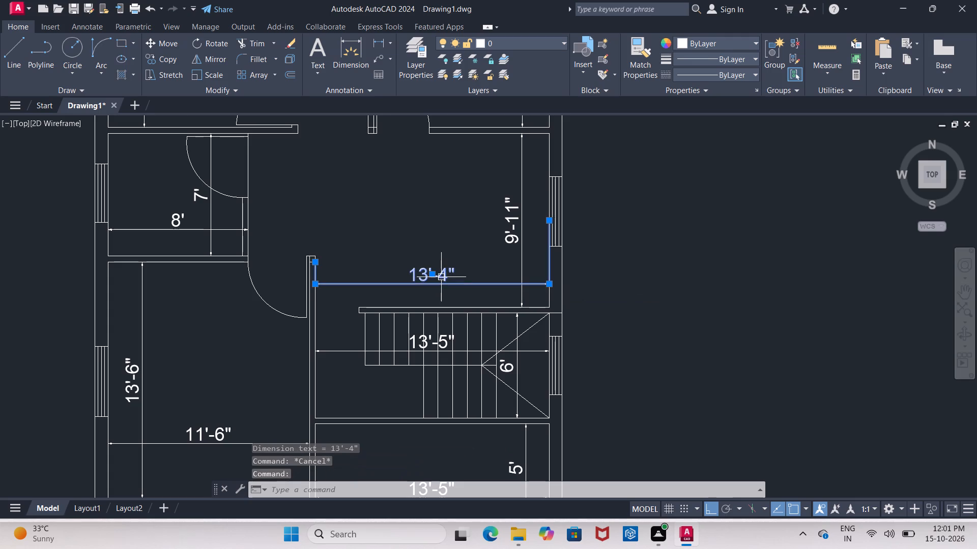
click(441, 277)
click(447, 277)
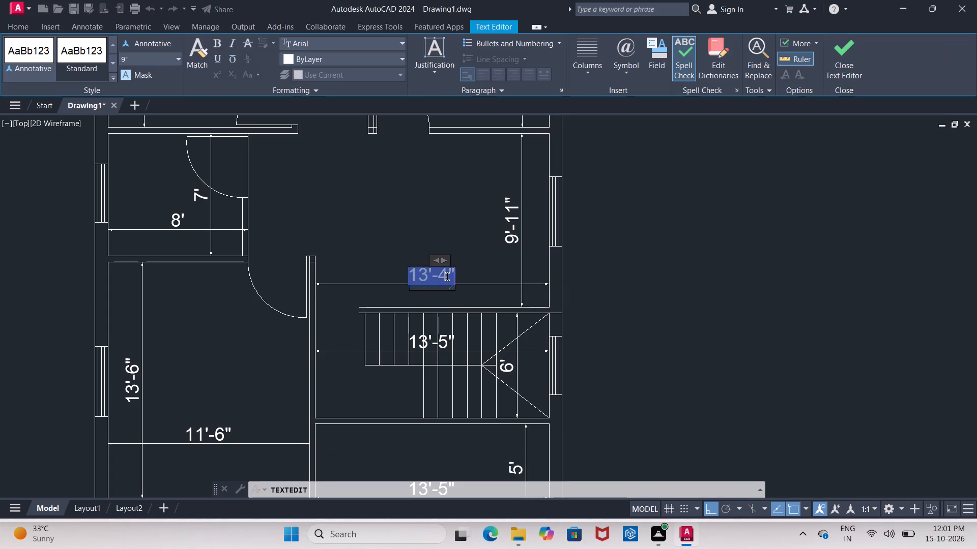
key(BackSpace)
text(13')
text(-5")
key(Return)
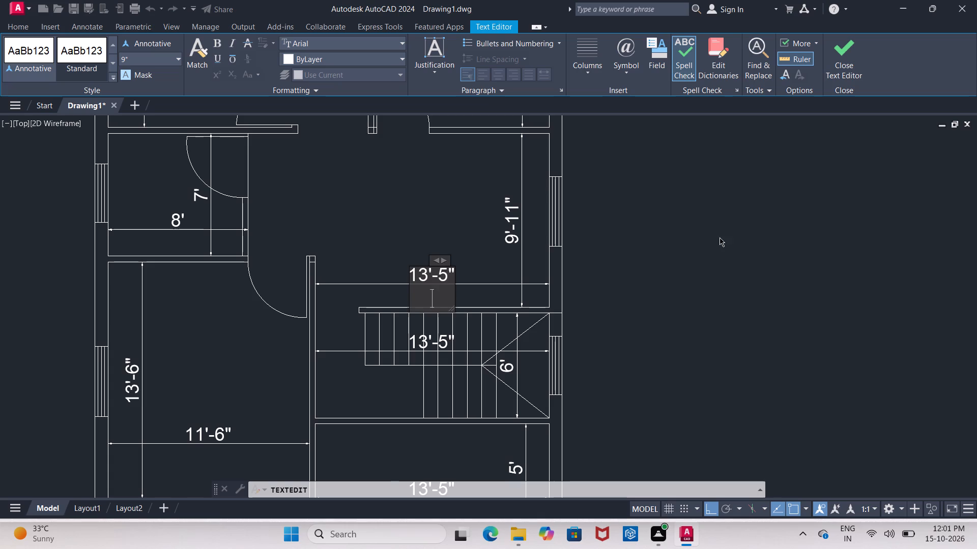
click(720, 237)
scroll(722, 241, down, 2)
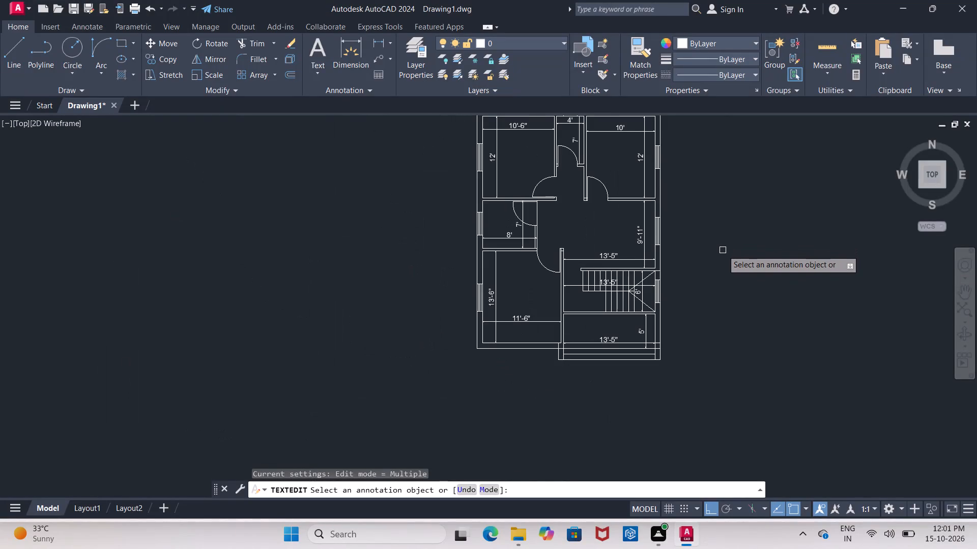
middle_drag(723, 251, 616, 287)
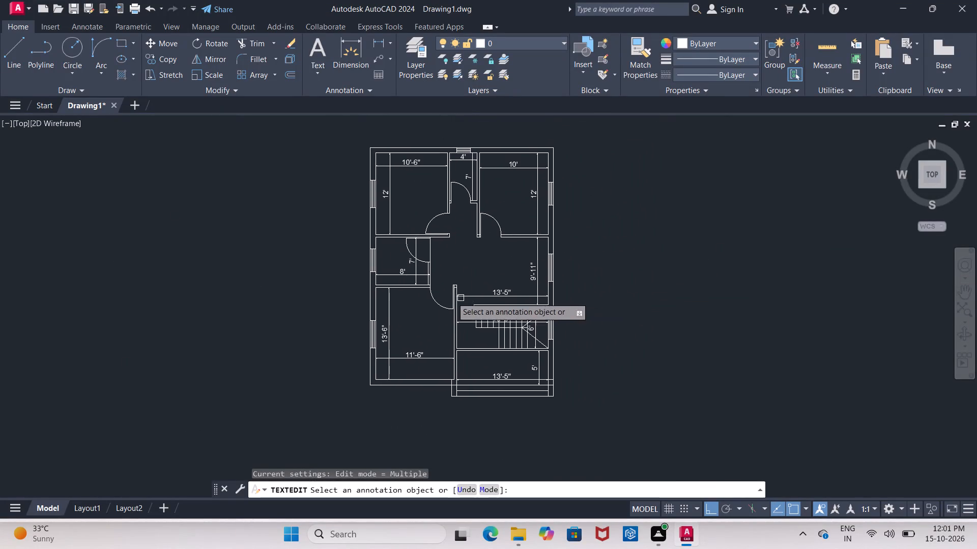
scroll(397, 198, up, 1)
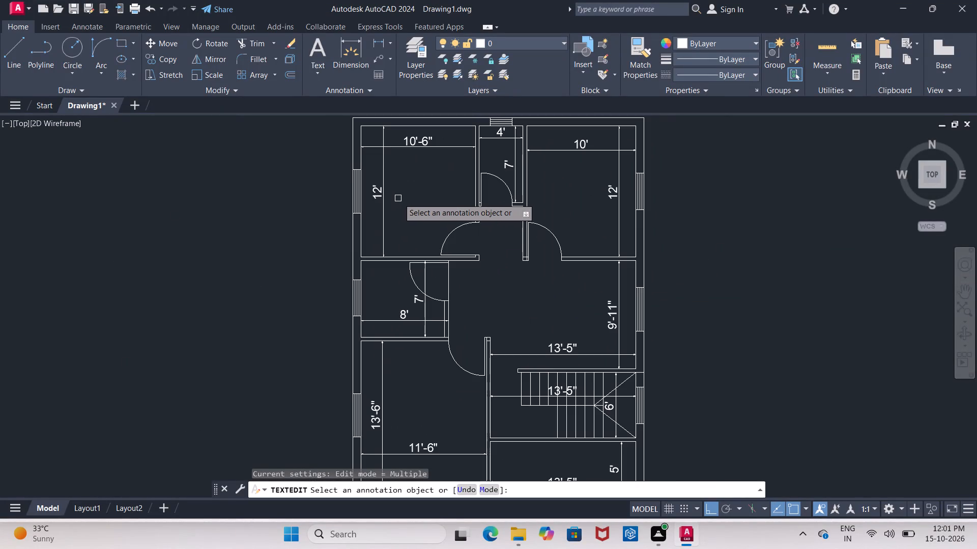
key(Escape)
Add the single-line text BED ROOM in the upper-left bedroom, about 7 1/2" high and unrotated.
scroll(401, 198, up, 1)
middle_drag(401, 198, 345, 237)
key(d)
key(t)
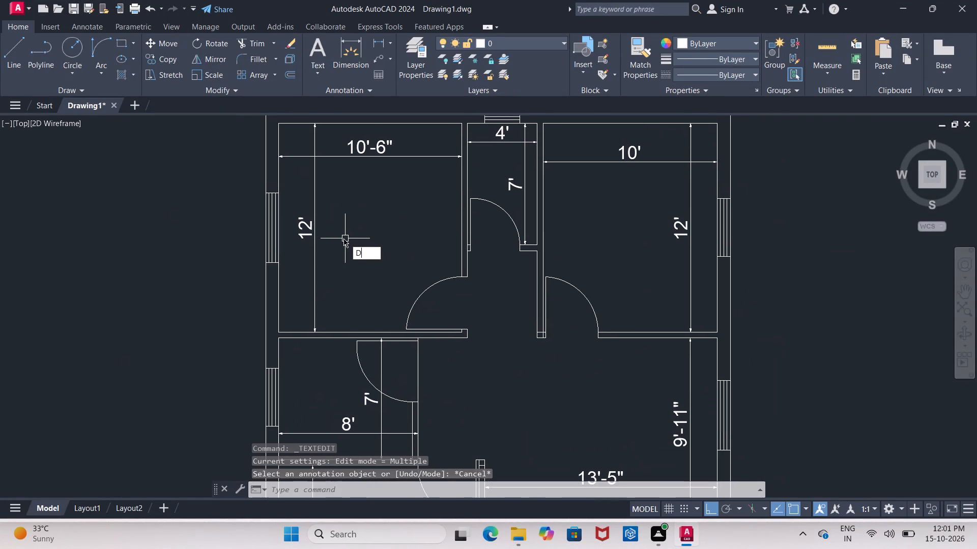
click(369, 263)
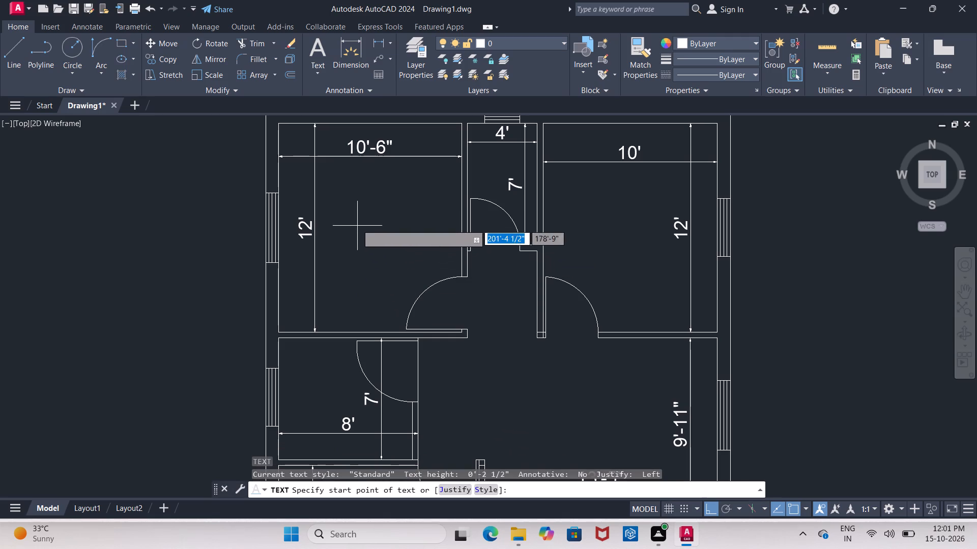
click(344, 198)
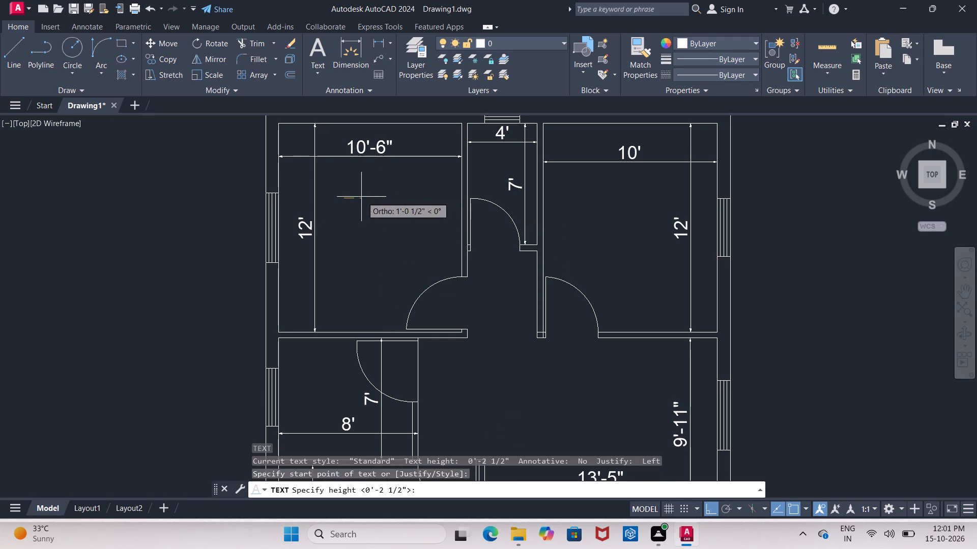
click(355, 198)
click(355, 198)
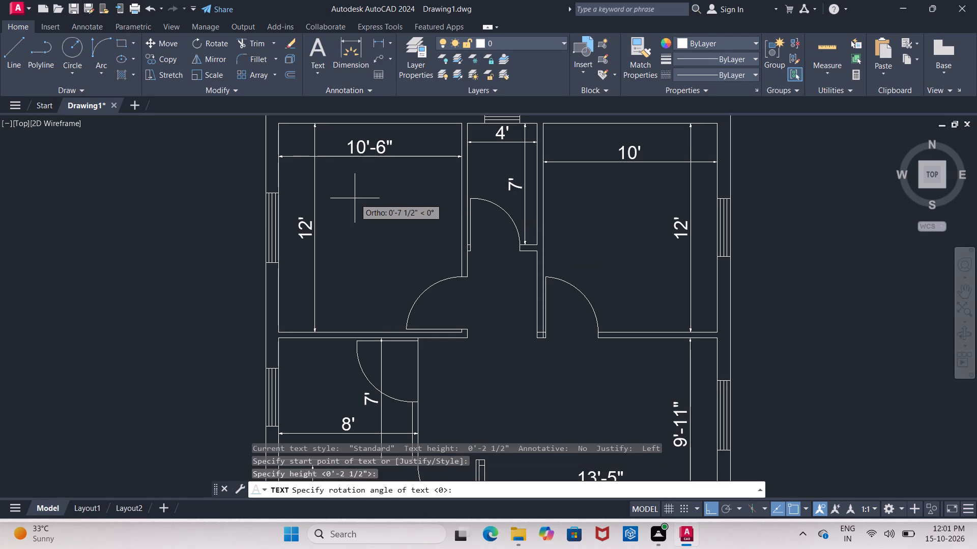
click(355, 198)
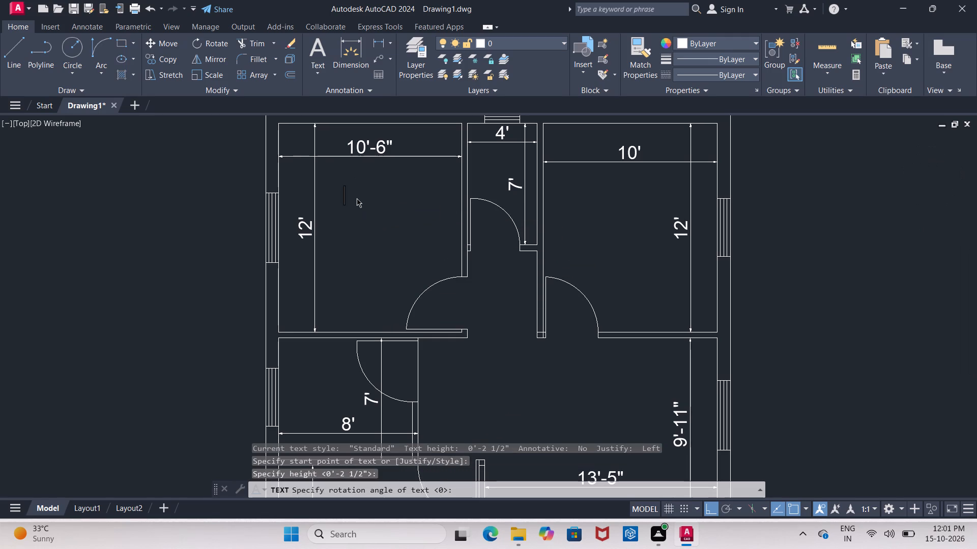
text(BED)
key(space)
text(ROOM)
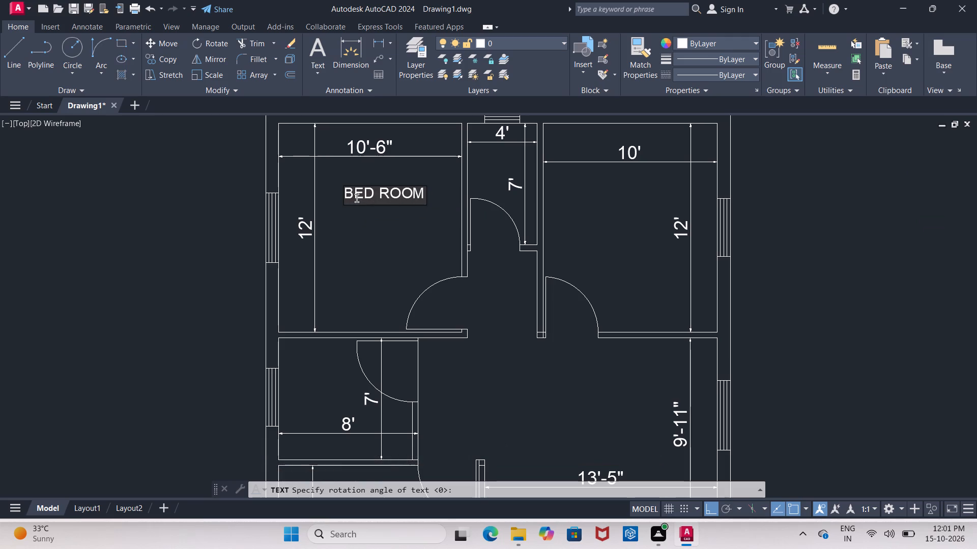
click(389, 233)
key(Escape)
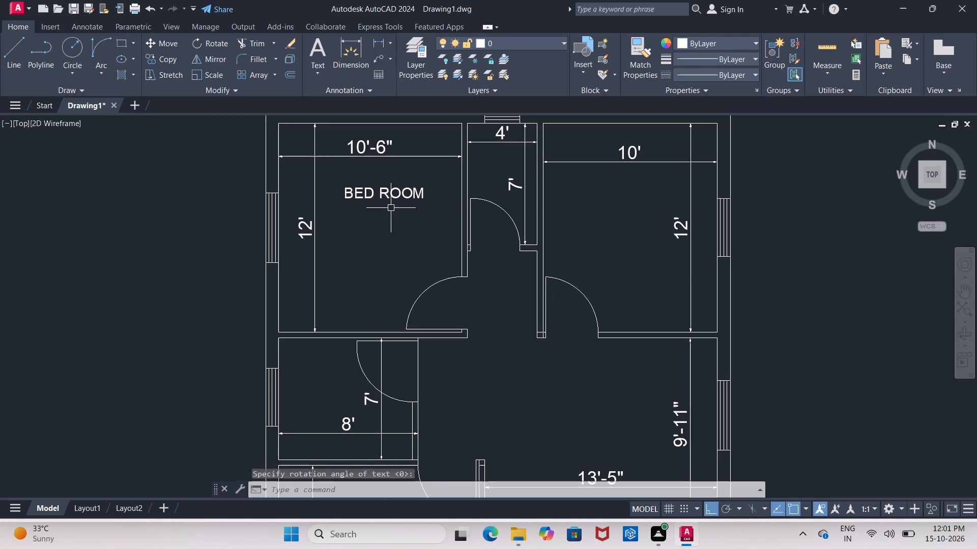
Set the BED ROOM label's text height to 9" in its properties.
click(389, 192)
right_click(389, 192)
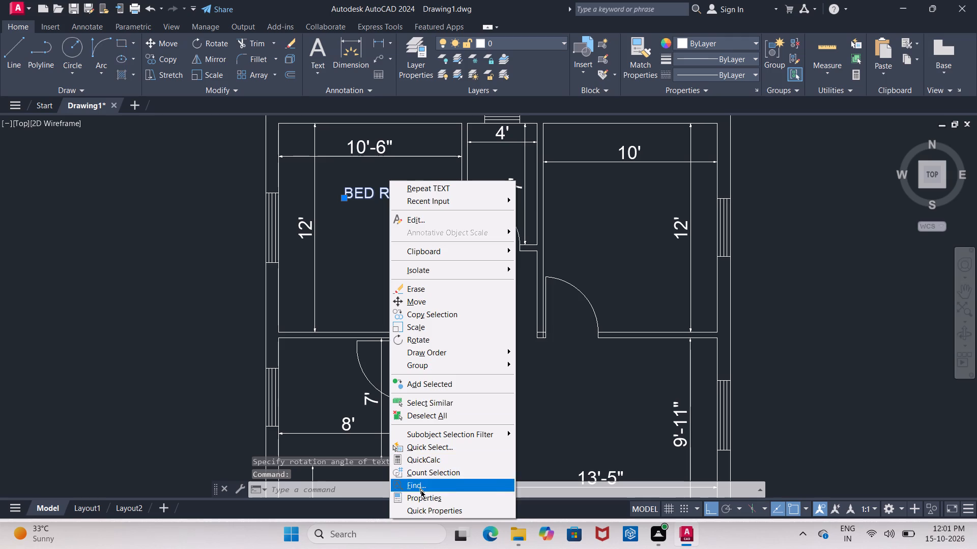
click(421, 497)
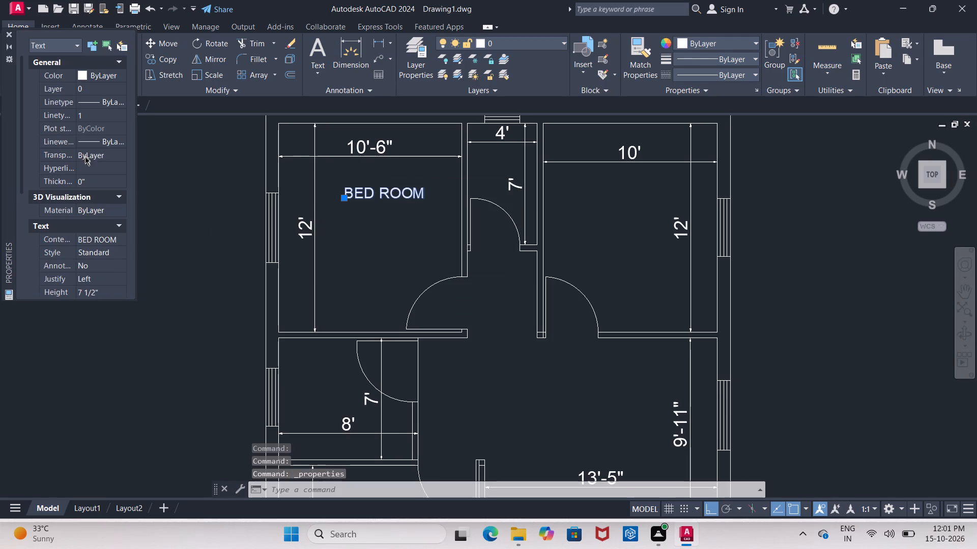
scroll(92, 207, down, 1)
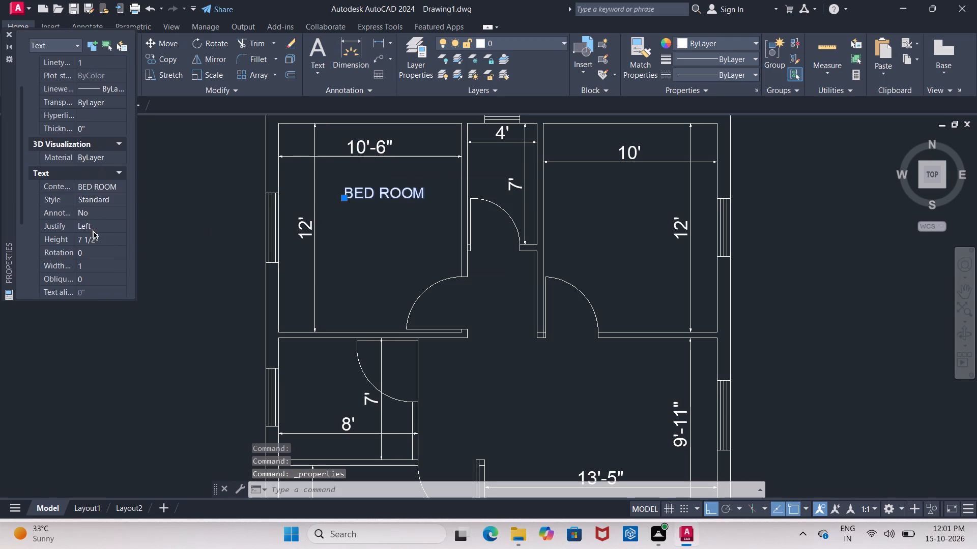
click(95, 239)
key(9)
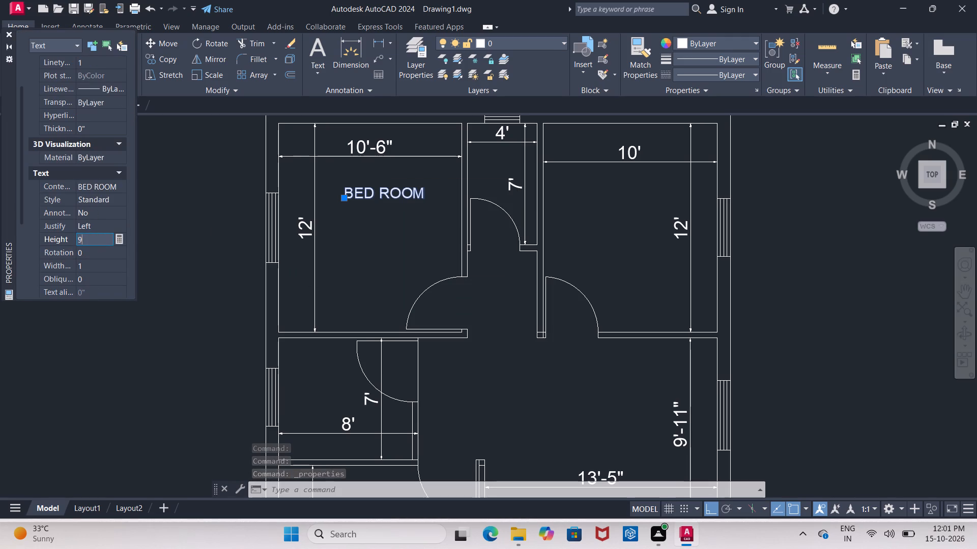
key(shift+quotedbl)
click(158, 333)
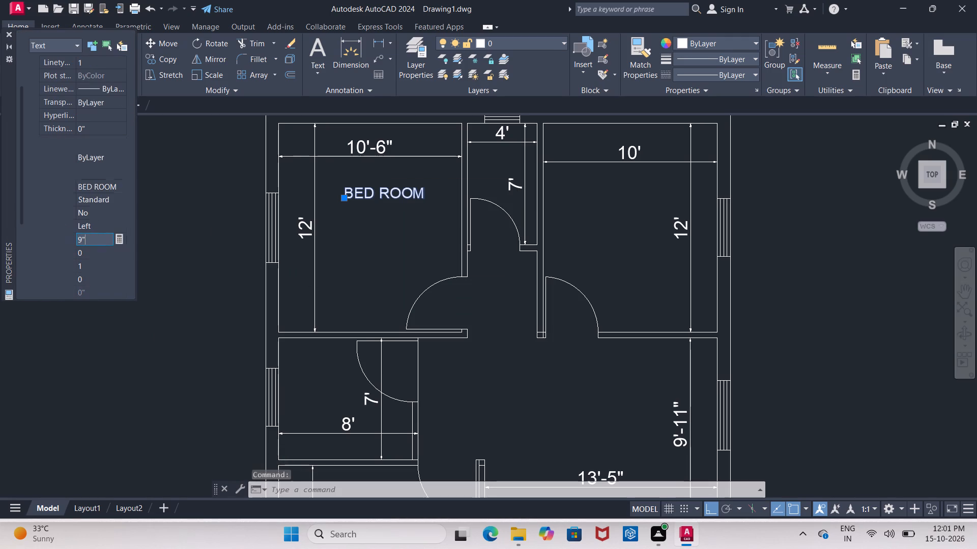
key(Escape)
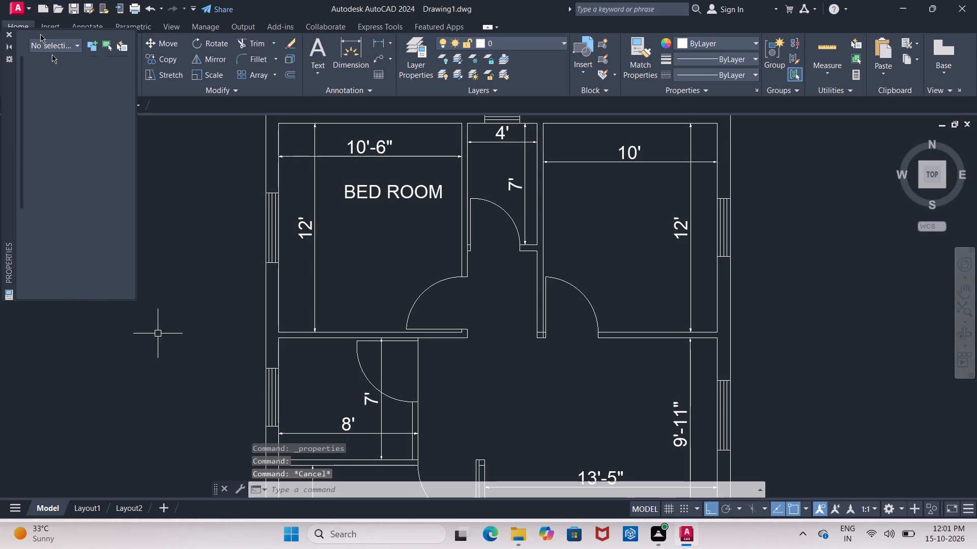
click(6, 34)
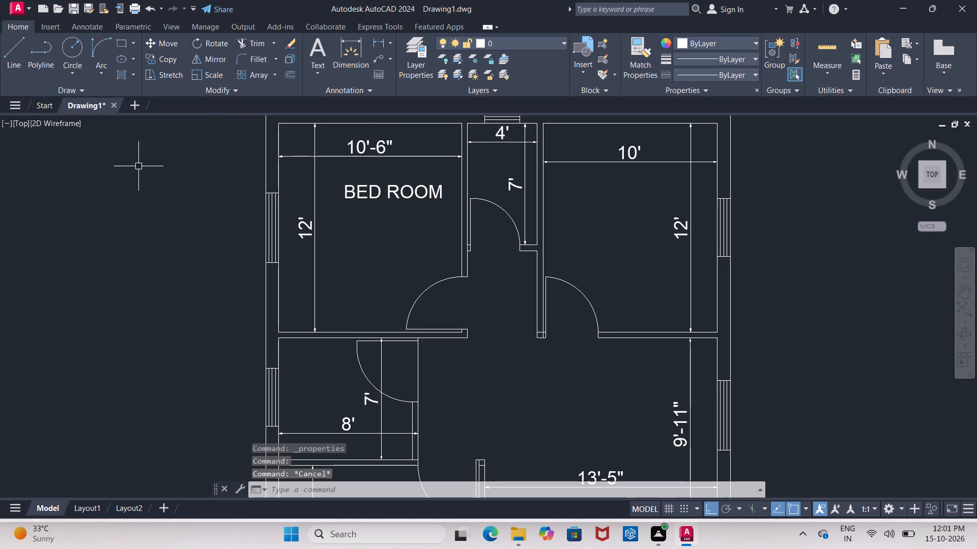
Move the BED ROOM label straight down to about the middle of the upper-left bedroom.
middle_drag(139, 174, 79, 169)
click(323, 191)
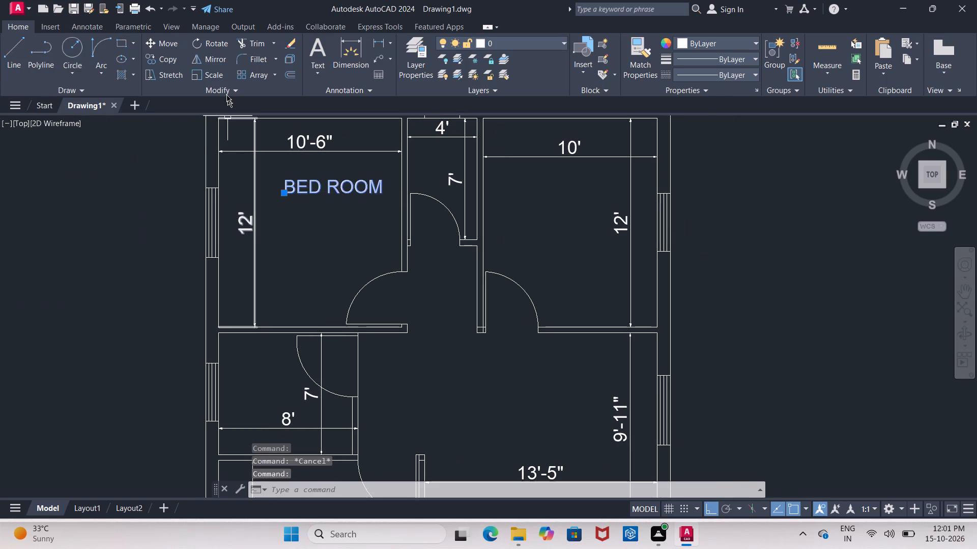
click(168, 41)
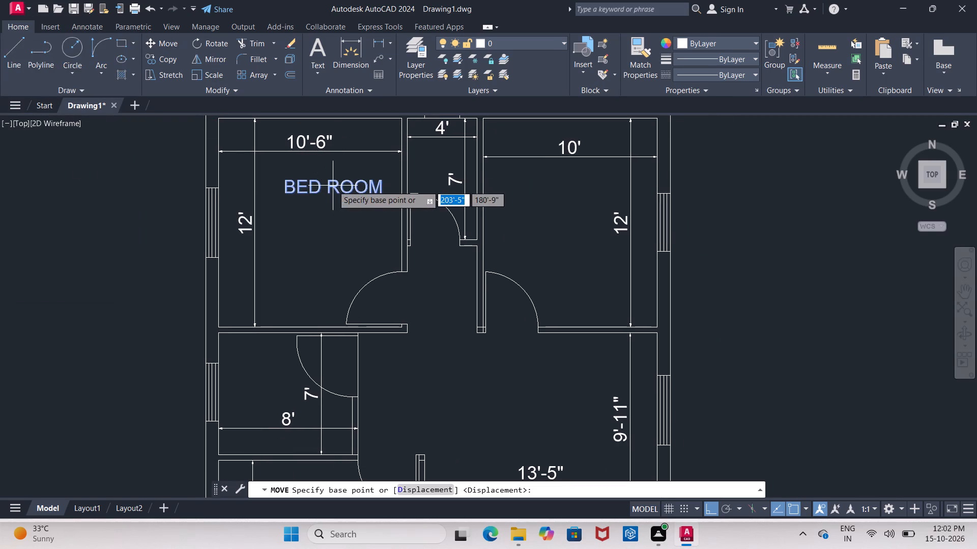
click(331, 188)
click(307, 223)
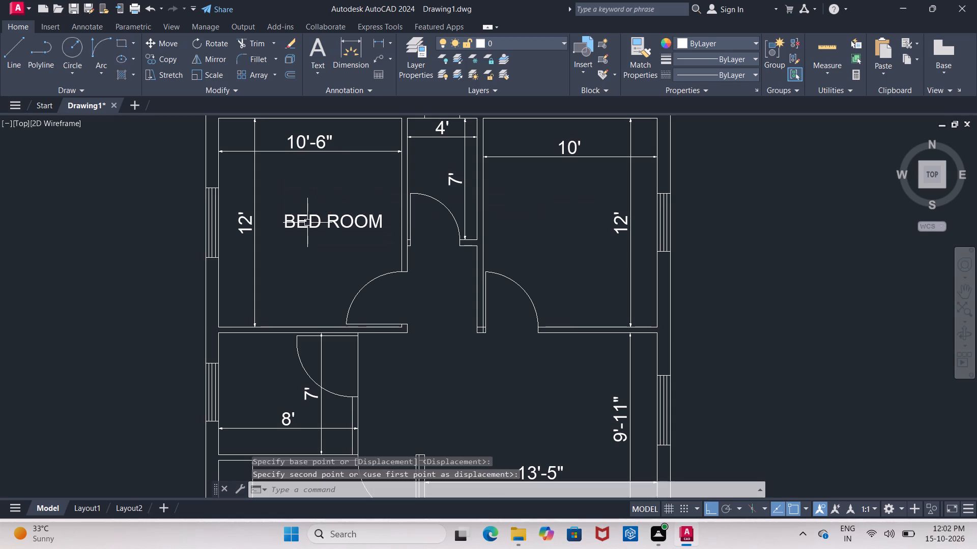
With Ortho off, copy the BED ROOM label into the upper-right bedroom, the hall and the 8' by 7' room.
click(334, 222)
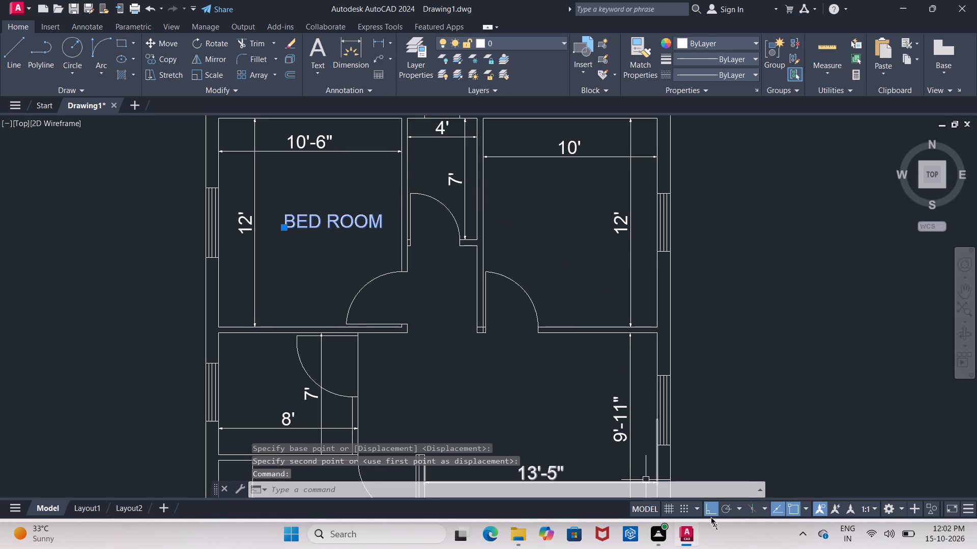
click(710, 515)
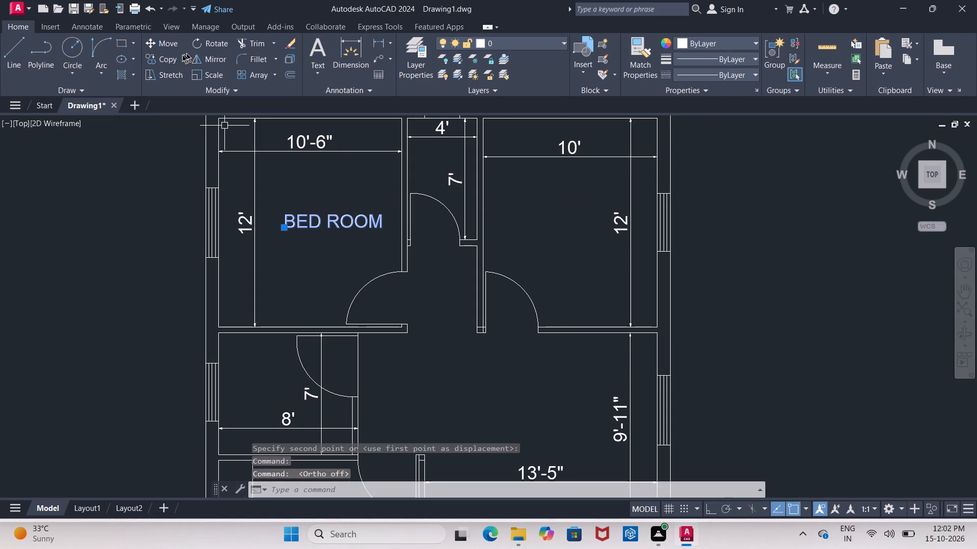
click(174, 57)
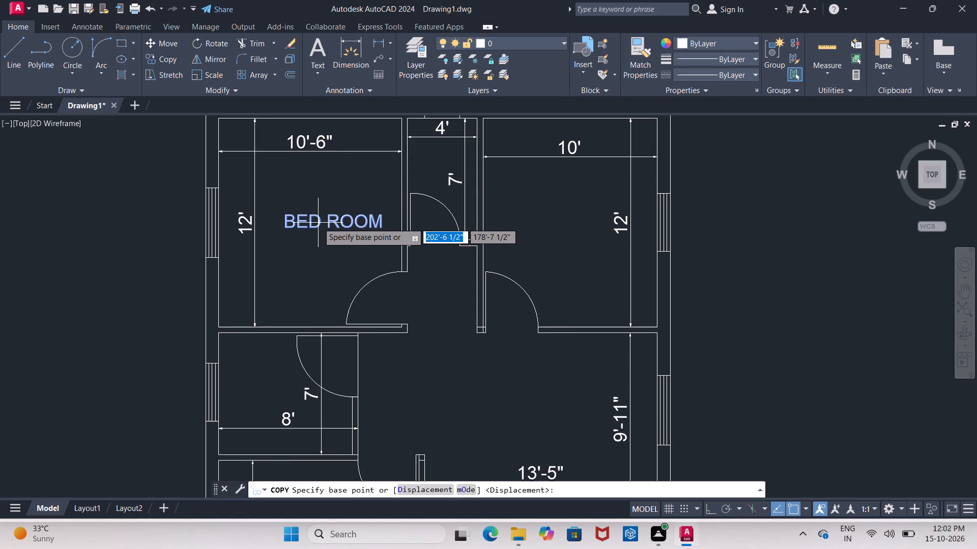
click(318, 223)
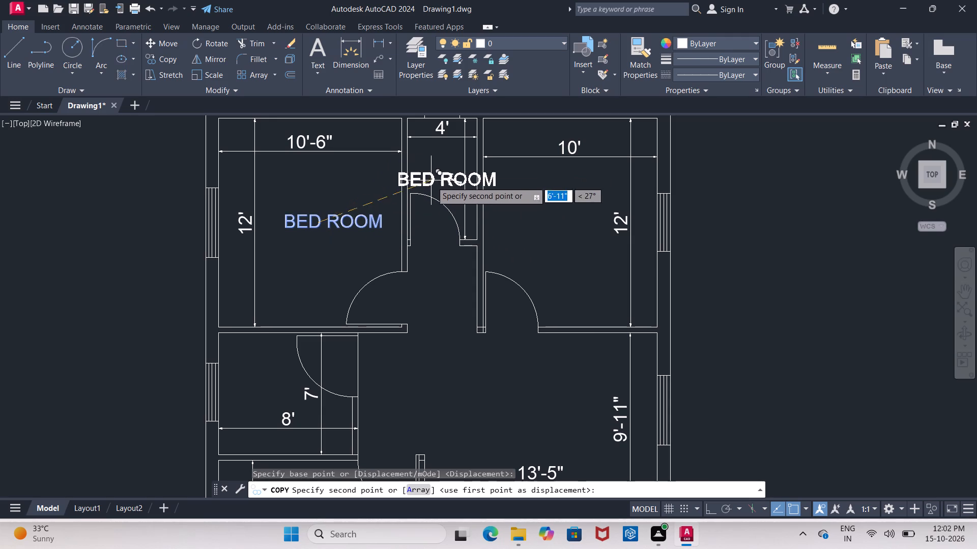
click(540, 217)
middle_drag(472, 379, 412, 253)
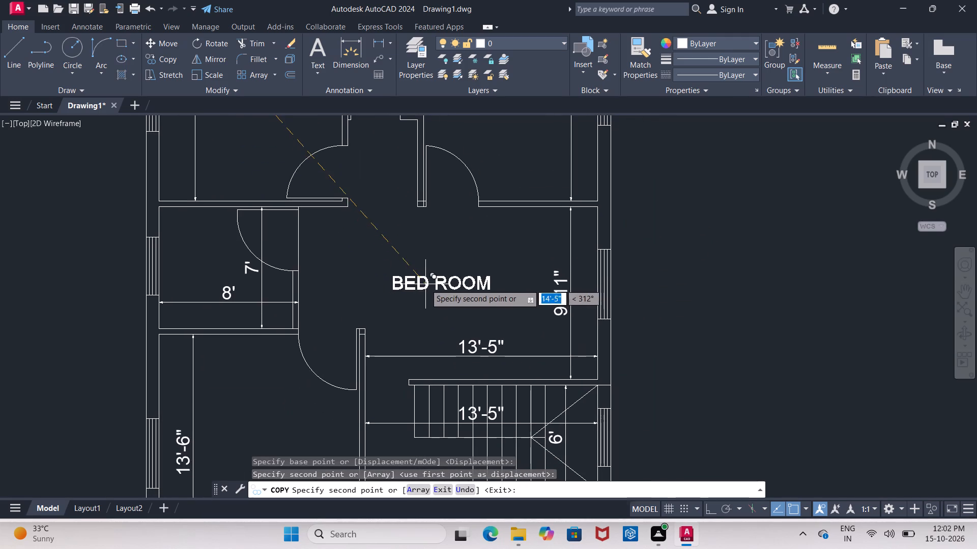
click(426, 283)
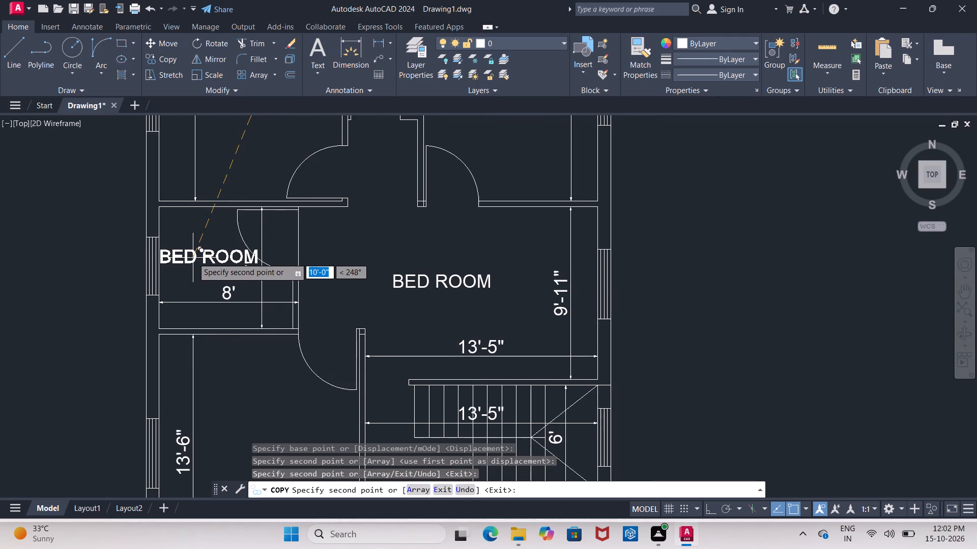
click(193, 258)
Place further copies of the BED ROOM label in the lower-left room, verandah, staircase area and 4' by 7' room.
middle_drag(241, 394, 248, 278)
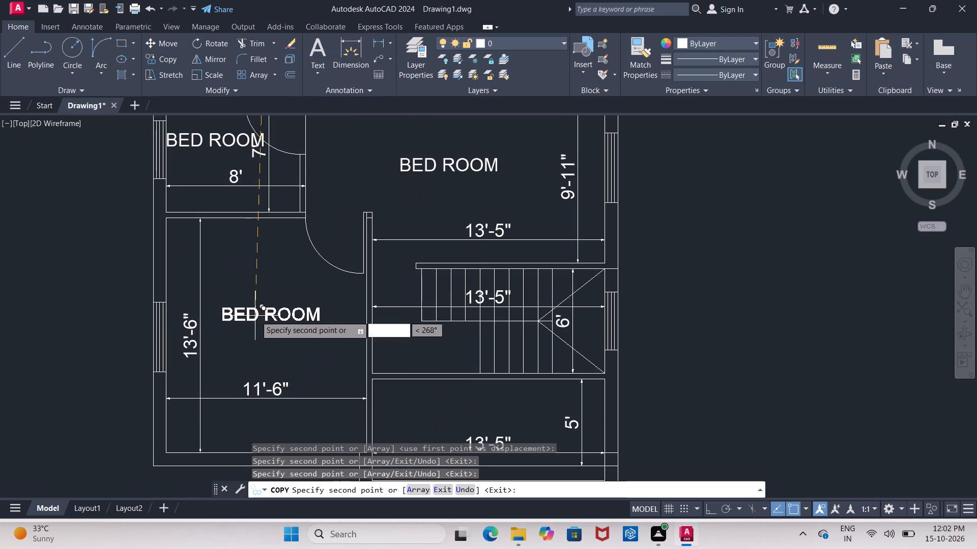
click(258, 308)
middle_drag(432, 404, 382, 363)
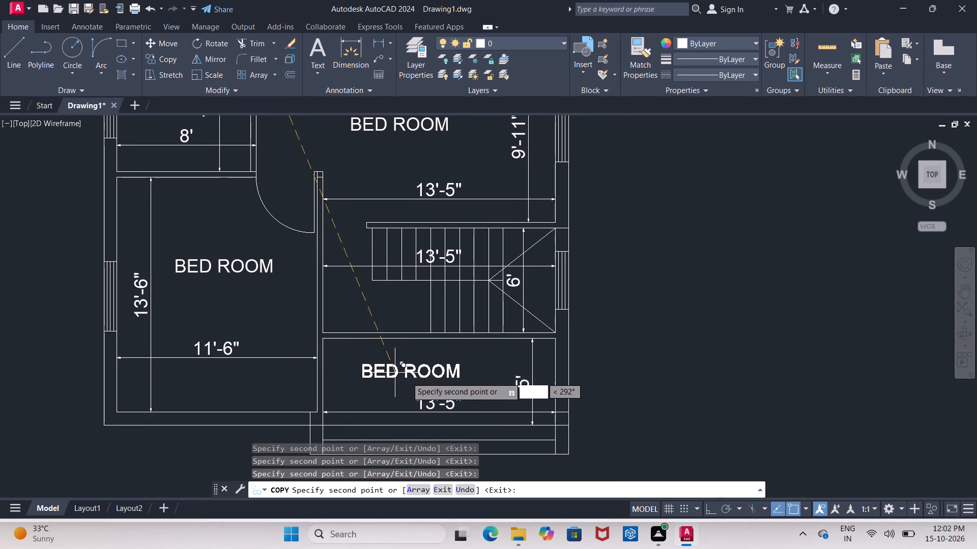
click(423, 375)
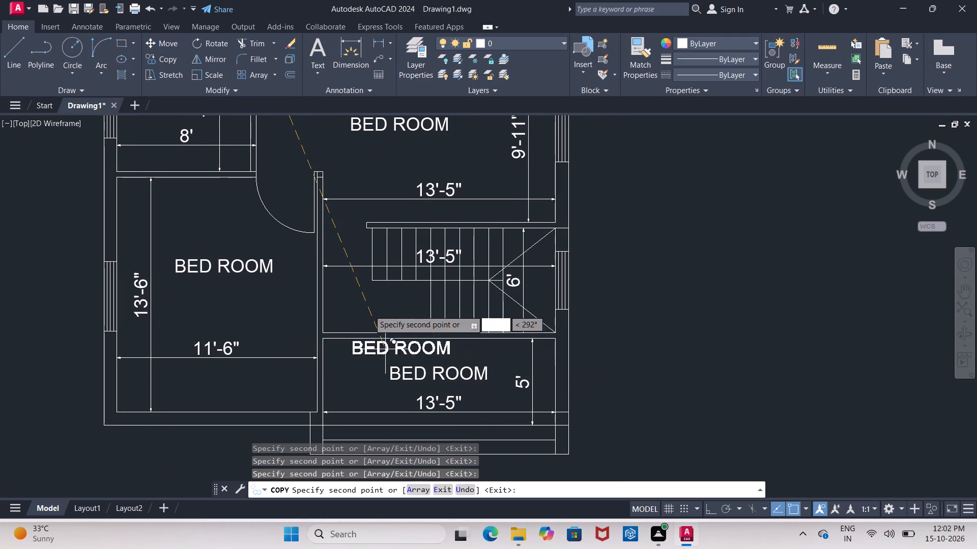
click(362, 307)
middle_drag(357, 219, 343, 399)
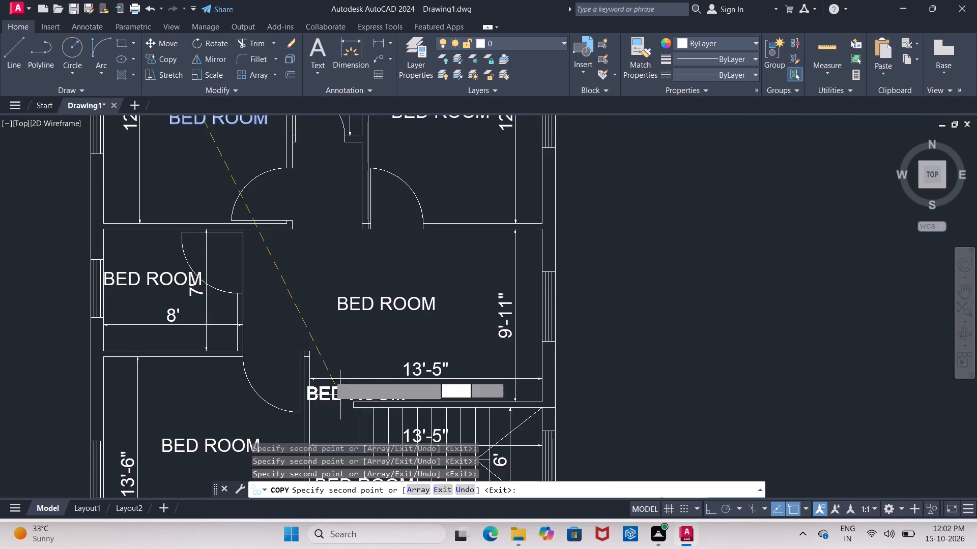
middle_drag(329, 280, 331, 387)
middle_drag(296, 189, 284, 345)
scroll(302, 323, up, 2)
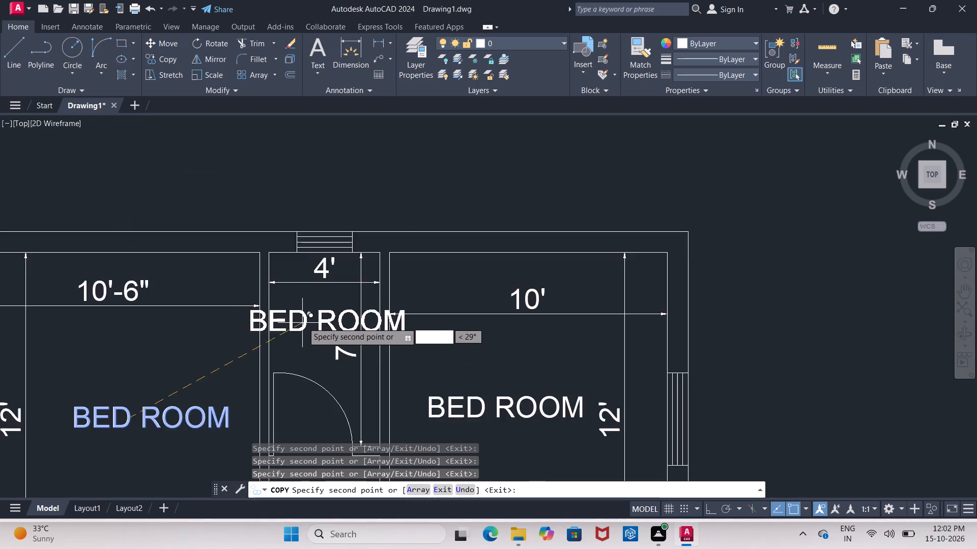
scroll(303, 322, up, 1)
click(306, 323)
key(Escape)
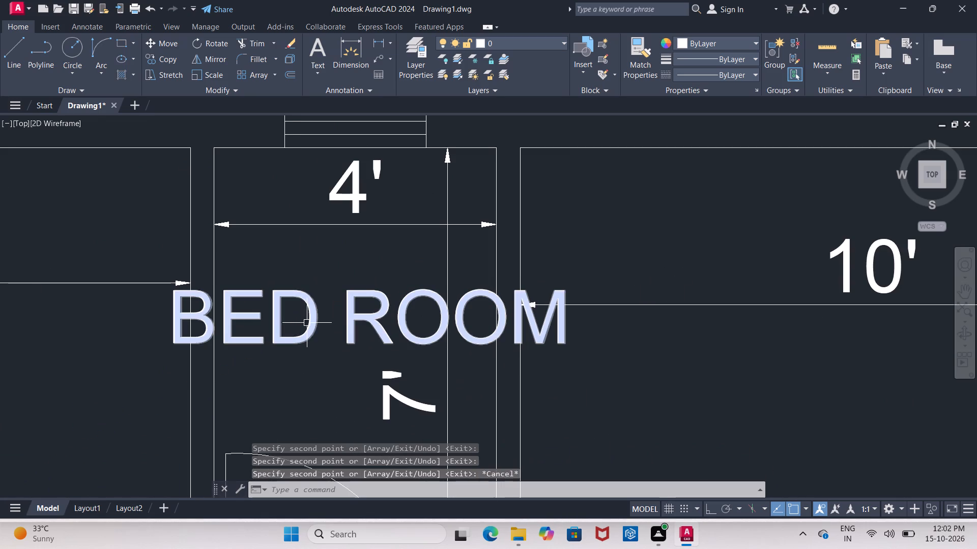
Change the BED ROOM label in the 4' by 7' room to read BATH W/C.
click(355, 322)
click(355, 322)
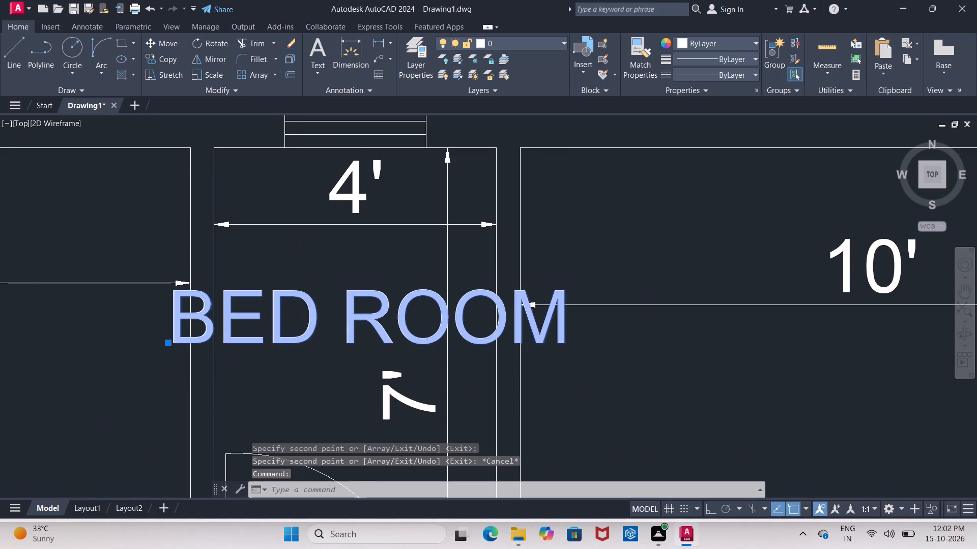
click(355, 322)
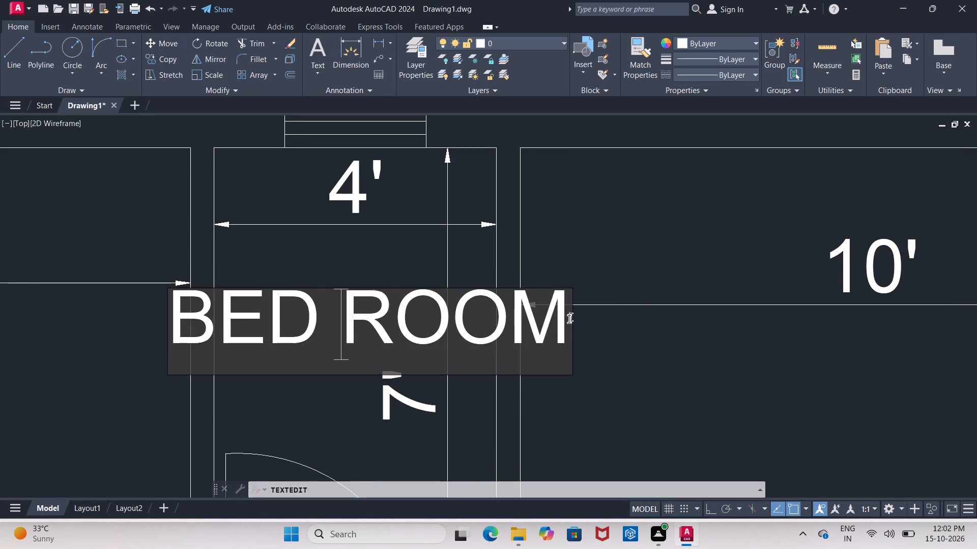
click(564, 324)
key(BackSpace)
key(BackSpace)
key(BackSpace)
key(BackSpace)
key(BackSpace)
key(BackSpace)
key(BackSpace)
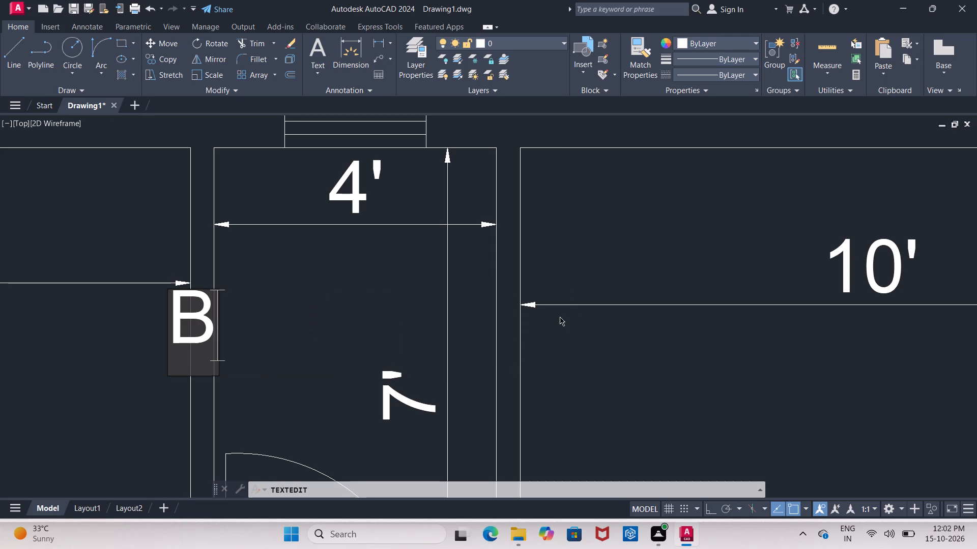
text(ATH)
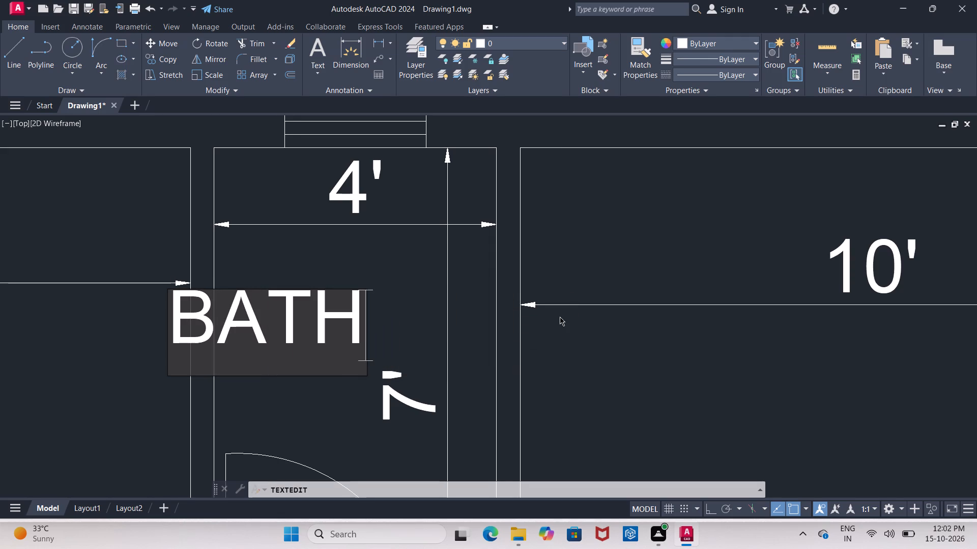
key(space)
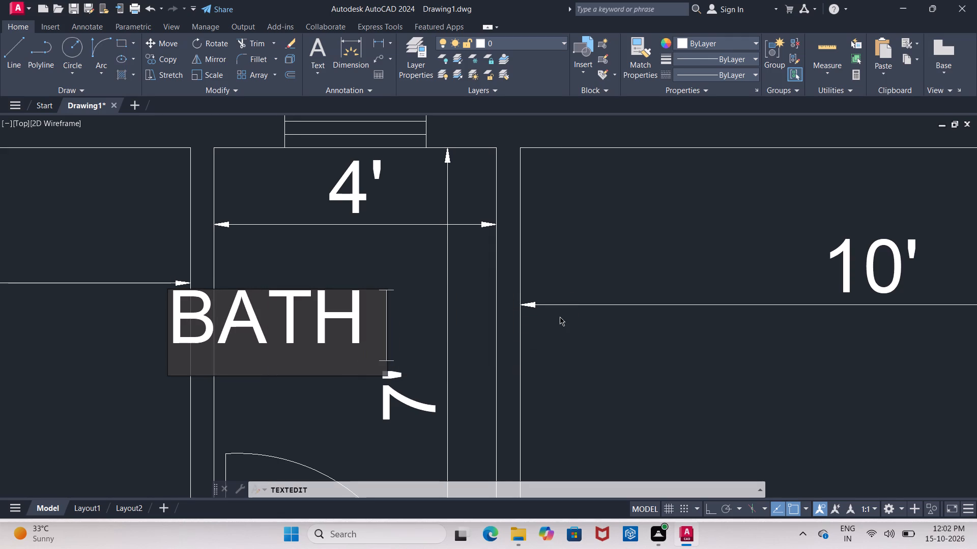
key(w)
key(slash)
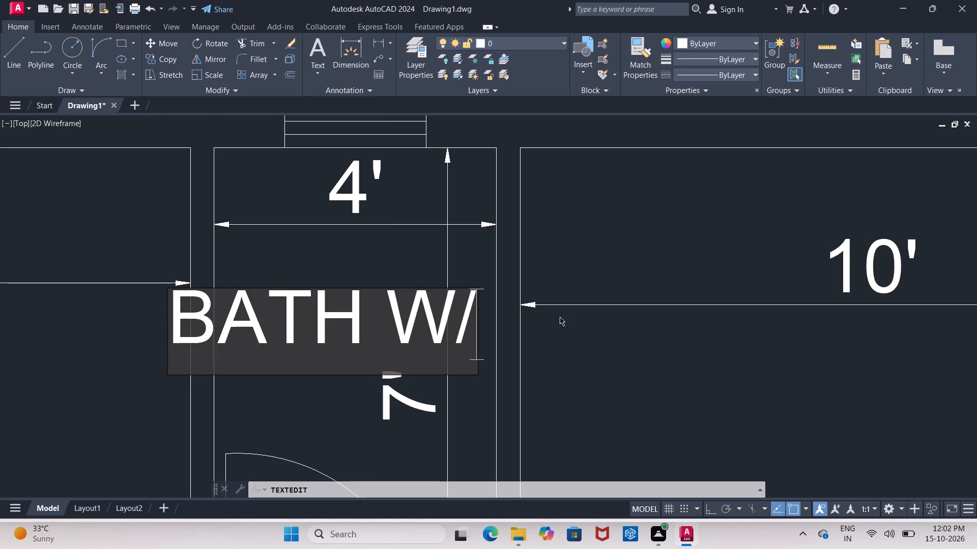
key(c)
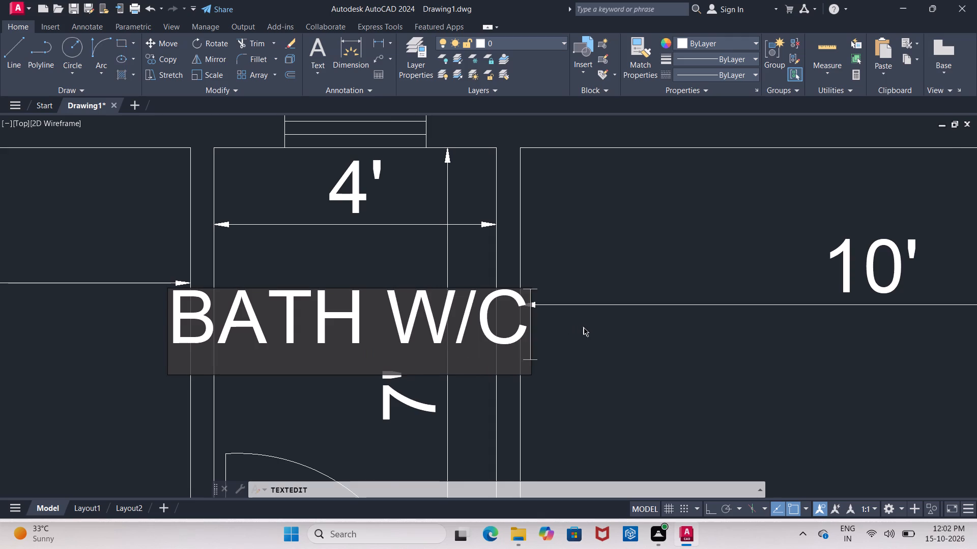
click(585, 329)
key(Escape)
Scale the BATH W/C label down to about two-thirds size from its lower-left corner.
click(291, 312)
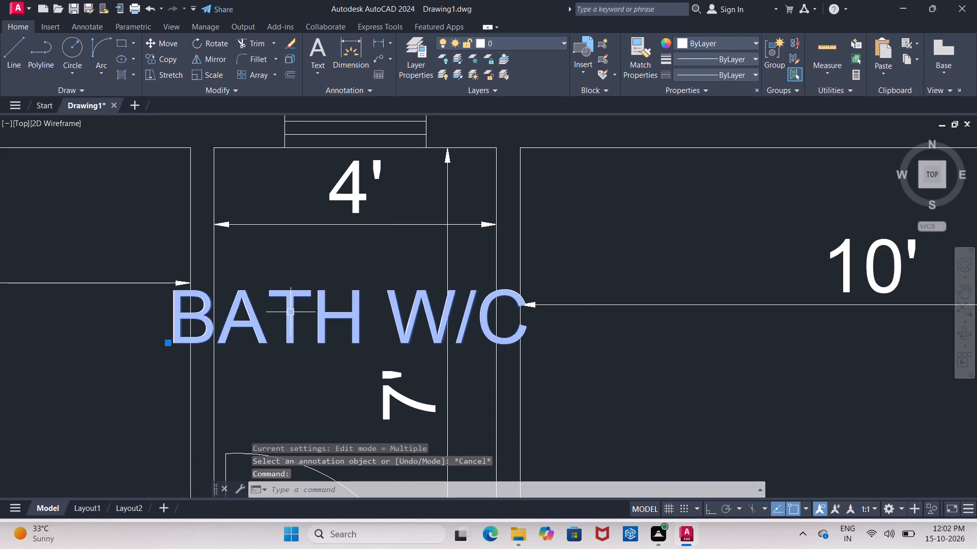
click(199, 75)
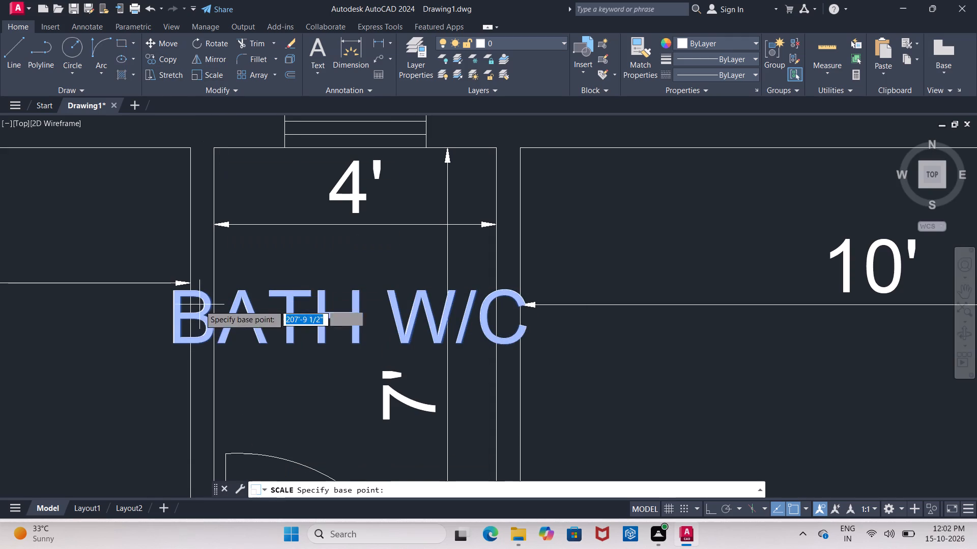
click(175, 337)
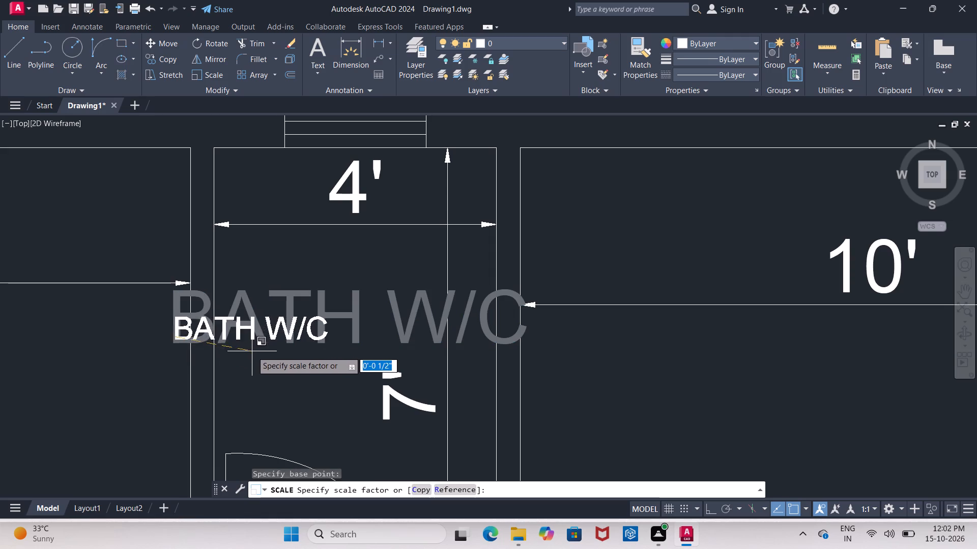
click(290, 364)
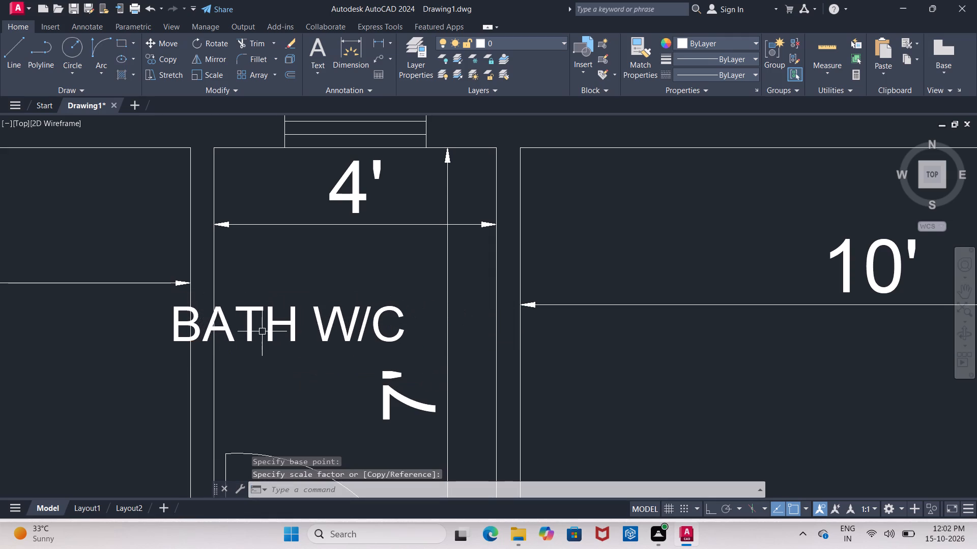
Move the BATH W/C label inside the bathroom walls, between the 4' and 7' dimension texts.
click(248, 330)
click(152, 41)
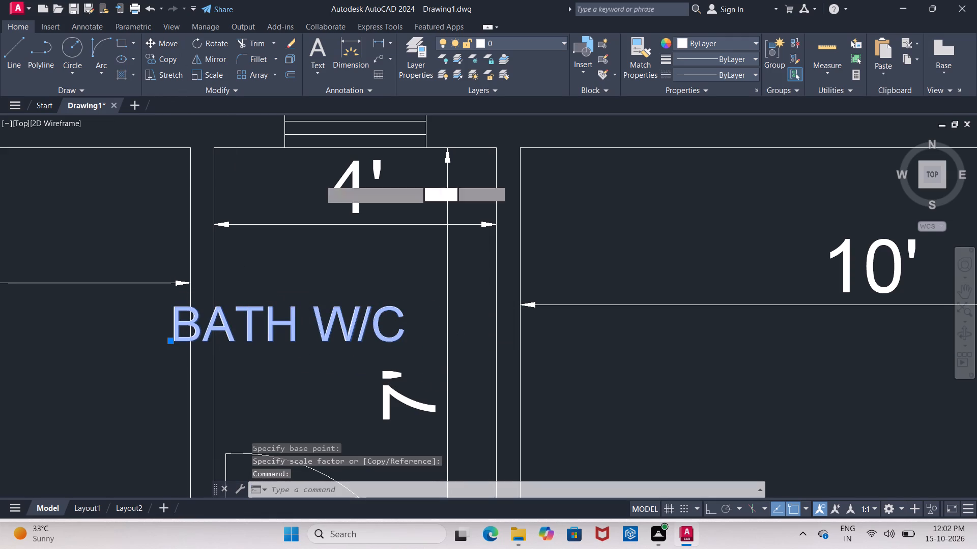
click(307, 333)
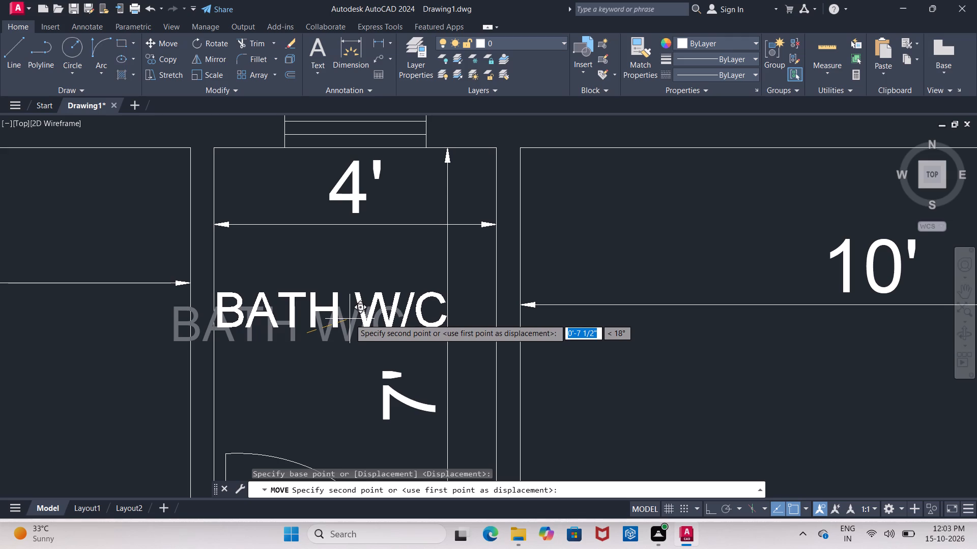
click(352, 317)
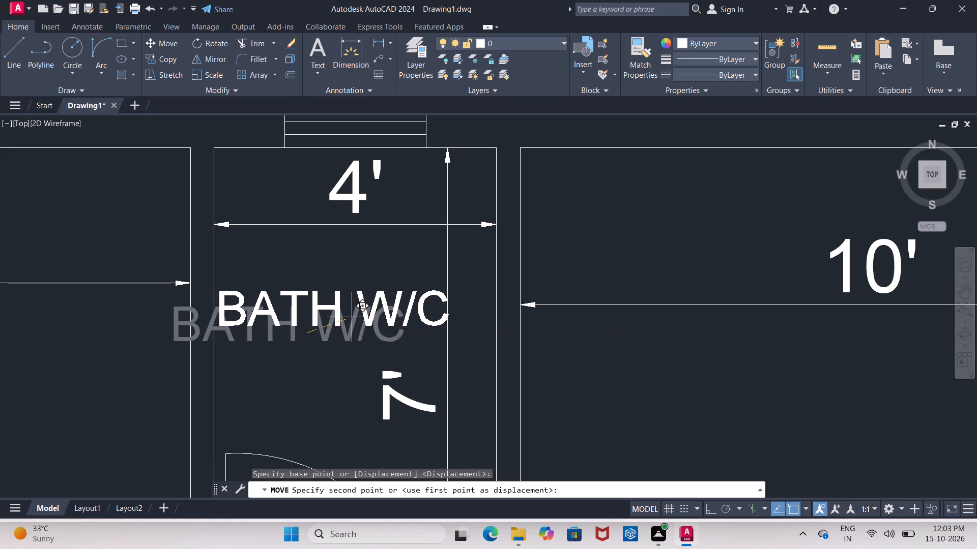
Change the BED ROOM label in the hall above the staircase to read HALL DINNING.
scroll(375, 323, down, 1)
middle_drag(377, 320, 392, 214)
scroll(410, 250, down, 2)
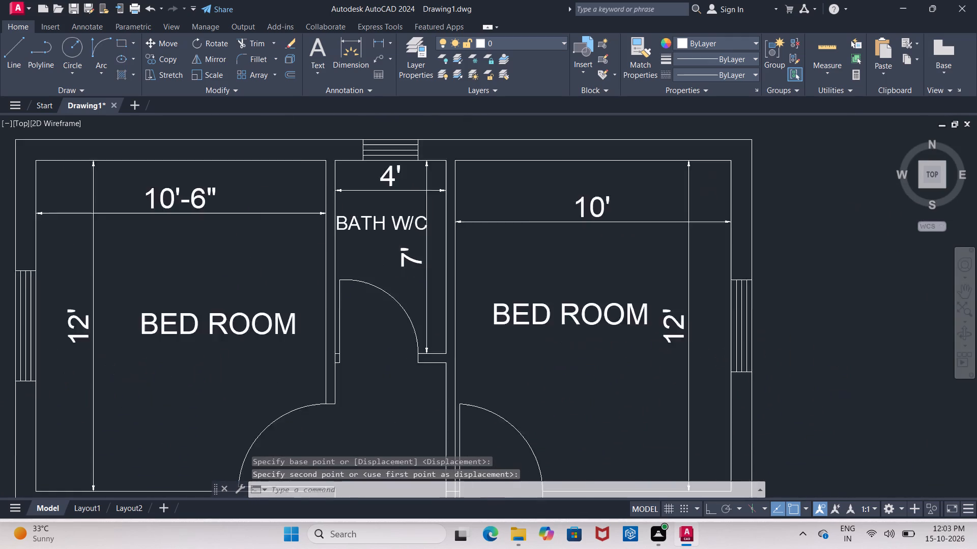
middle_drag(467, 306, 368, 247)
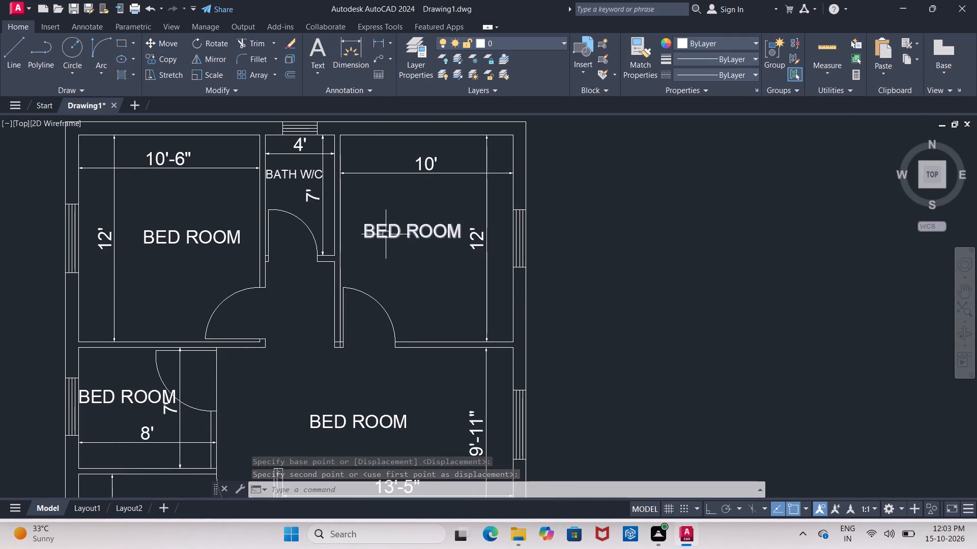
middle_drag(406, 287, 413, 145)
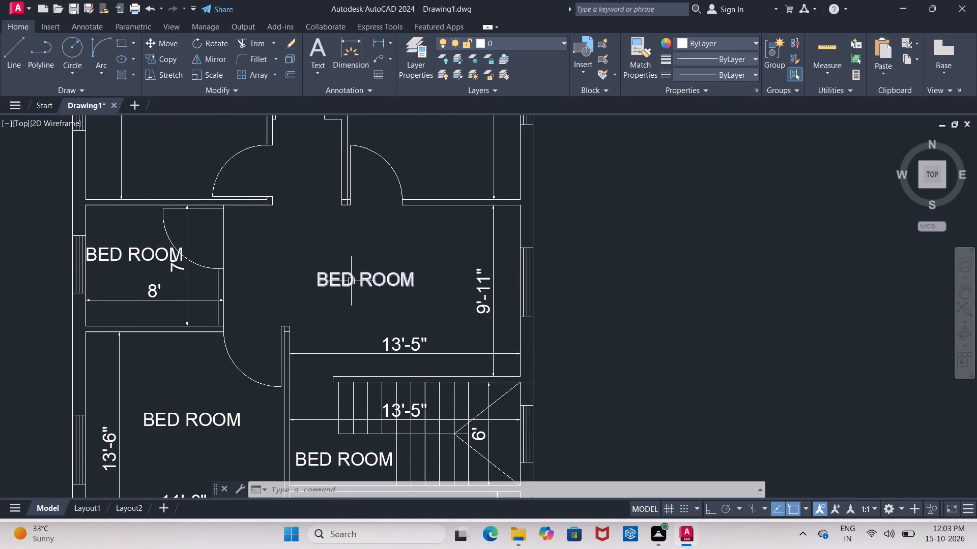
click(351, 281)
right_click(351, 281)
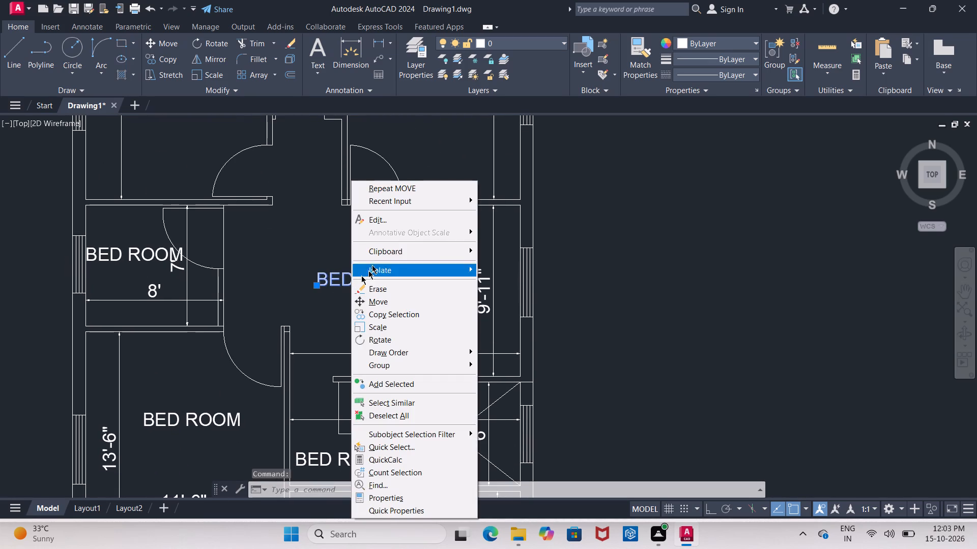
click(393, 224)
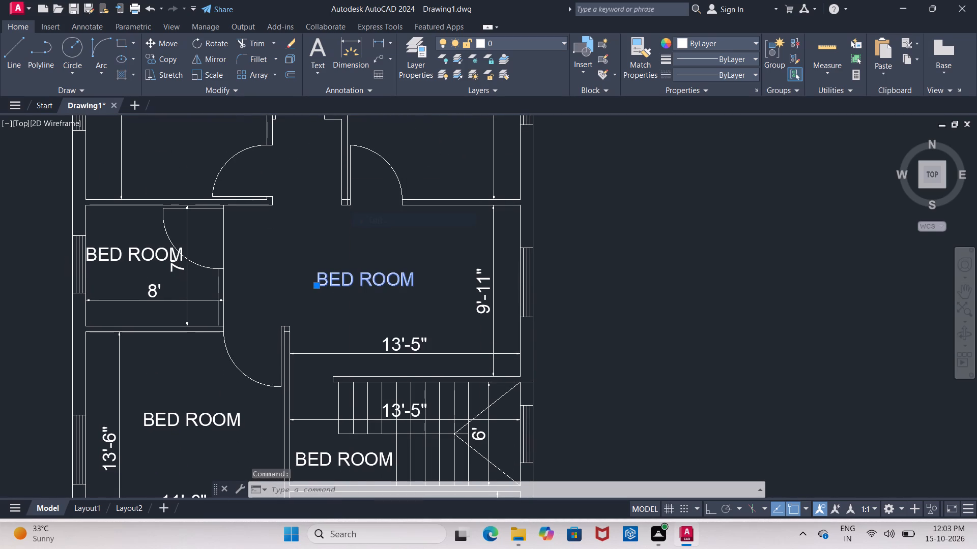
click(412, 285)
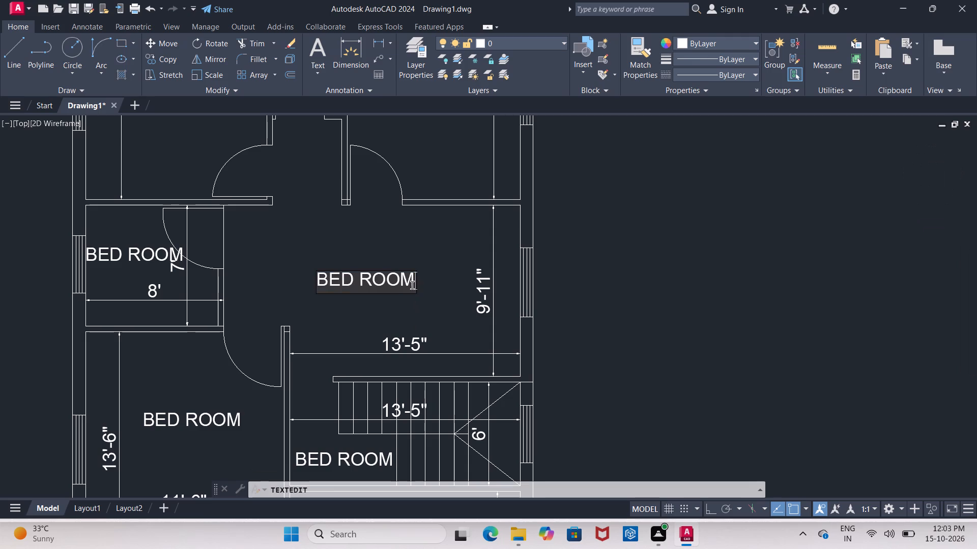
key(BackSpace)
key(BackSpace)
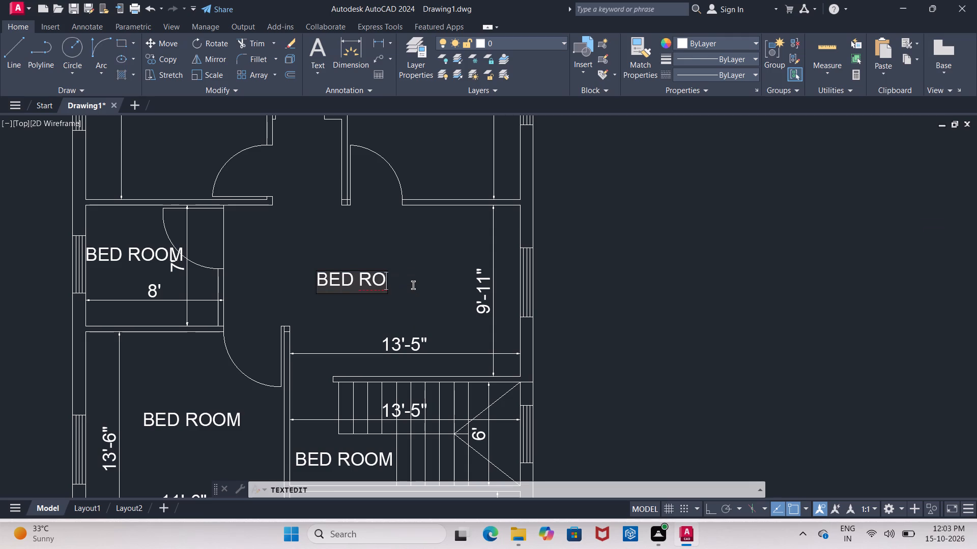
key(BackSpace)
key(BackSpace)
key(BackSpace)
key(BackSpace)
key(BackSpace)
key(BackSpace)
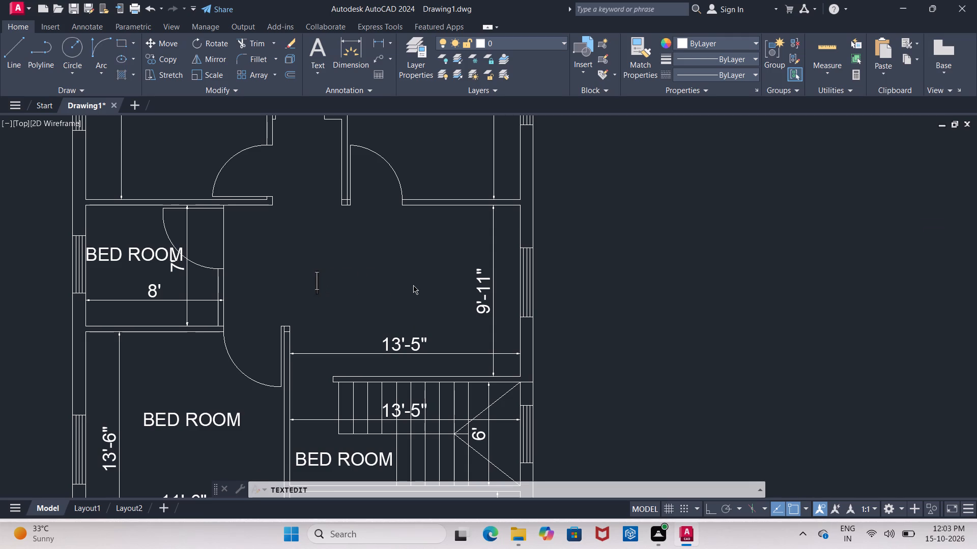
text(HALL)
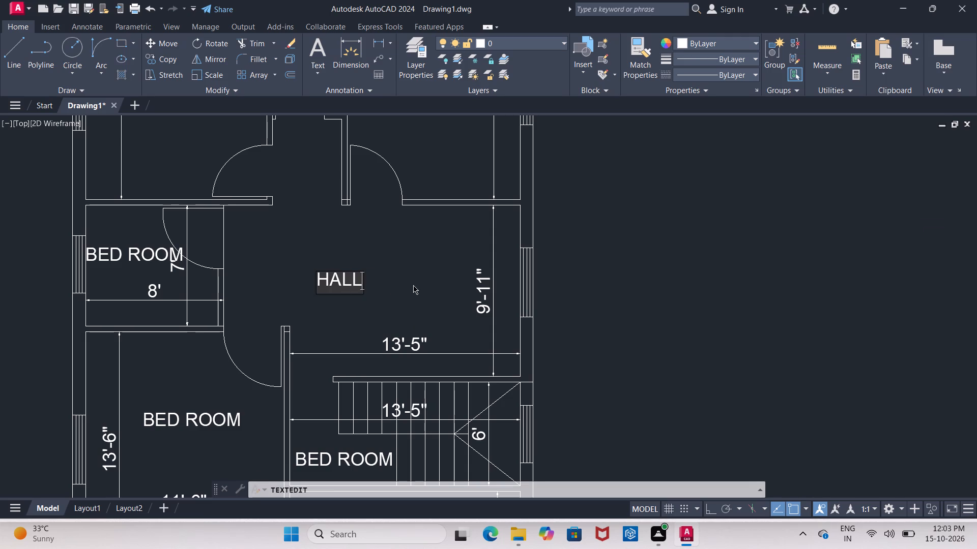
key(space)
key(d)
key(i)
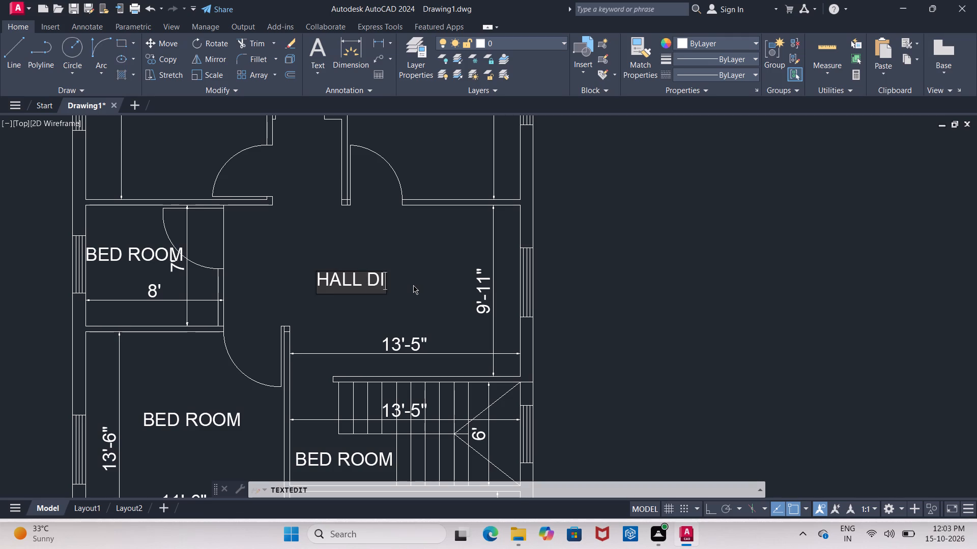
text(NNING)
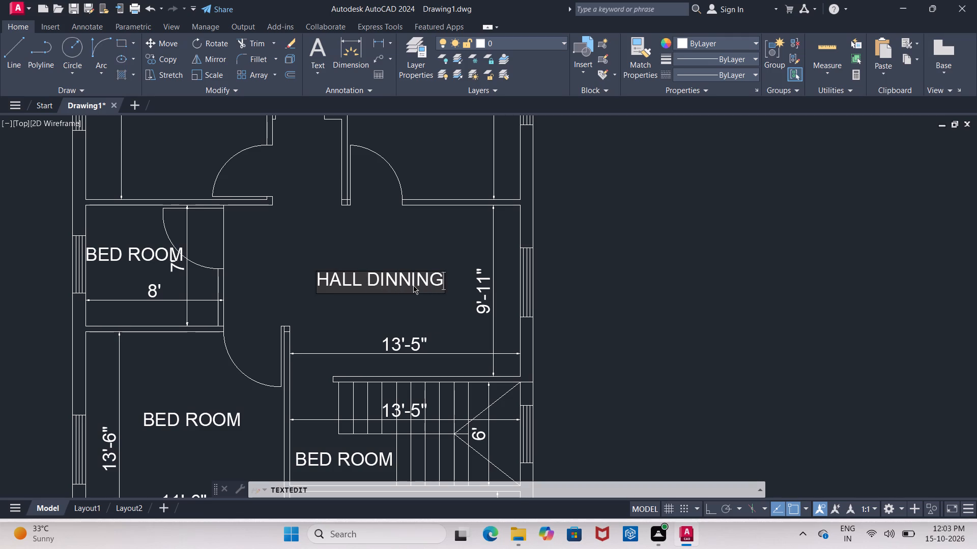
middle_drag(453, 285, 421, 177)
scroll(421, 177, down, 1)
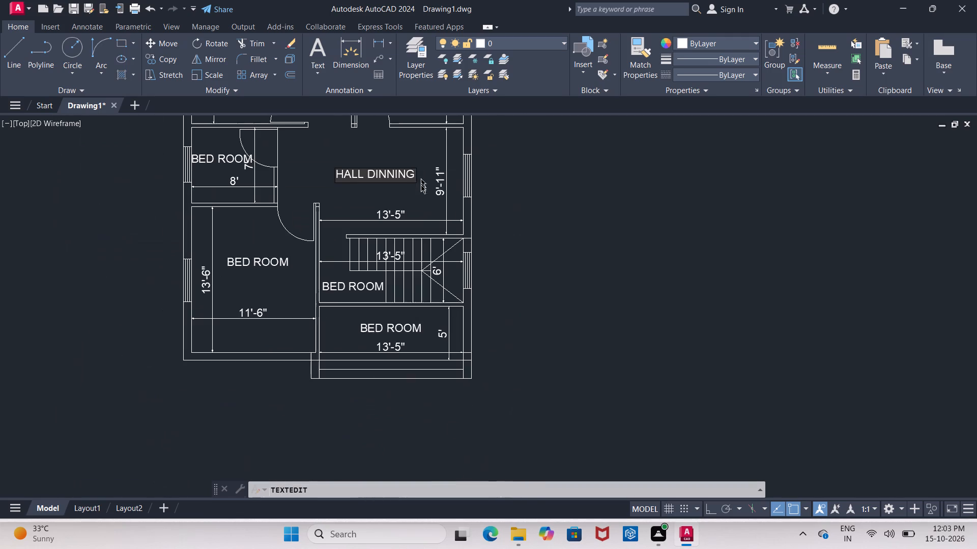
click(337, 198)
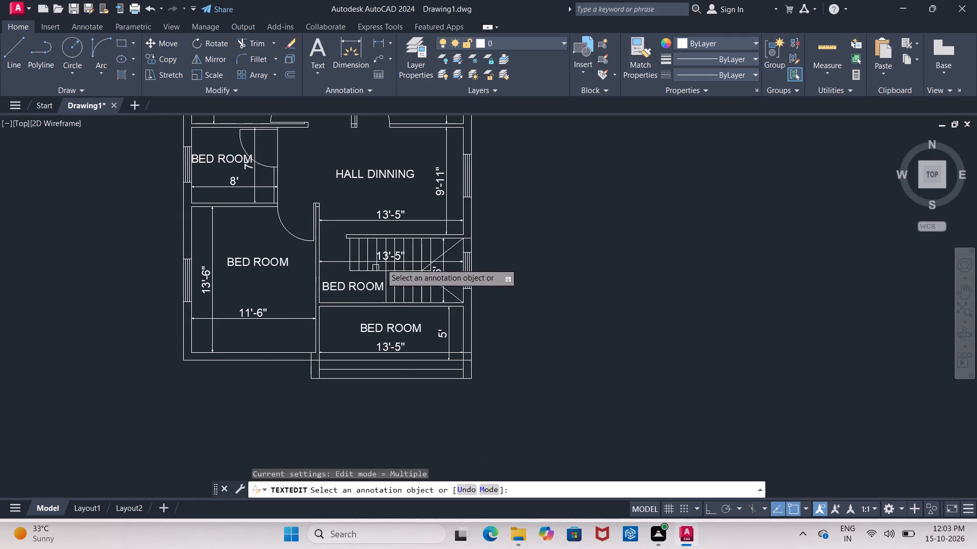
Change the BED ROOM label in the staircase area to read STAIR.
click(351, 289)
click(370, 288)
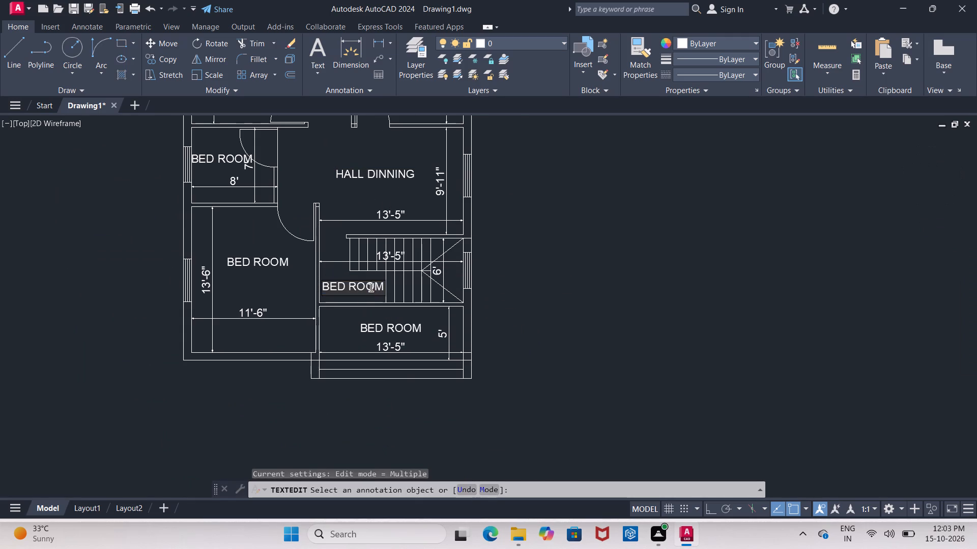
click(382, 289)
key(BackSpace)
key(BackSpace)
key(BackSpace)
key(BackSpace)
key(BackSpace)
key(BackSpace)
key(BackSpace)
key(BackSpace)
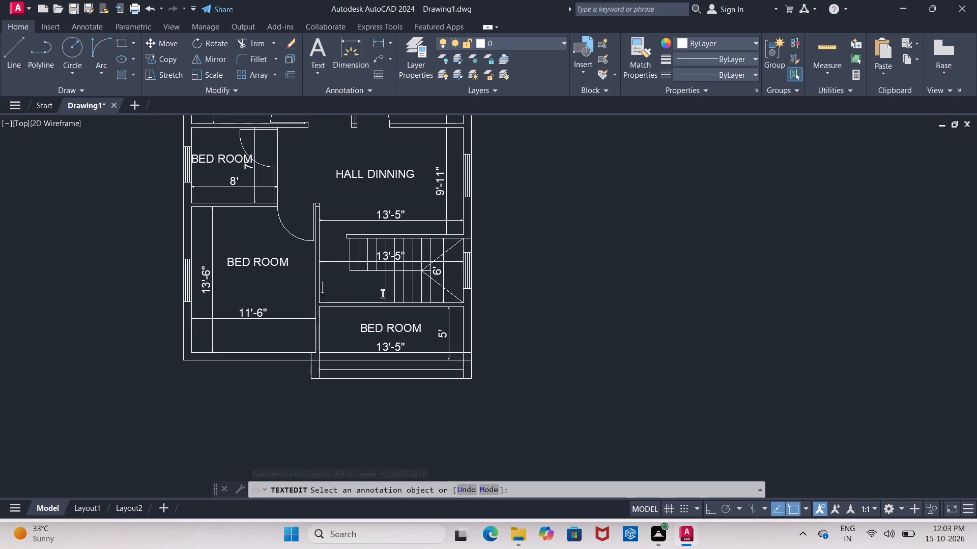
text(STAIR)
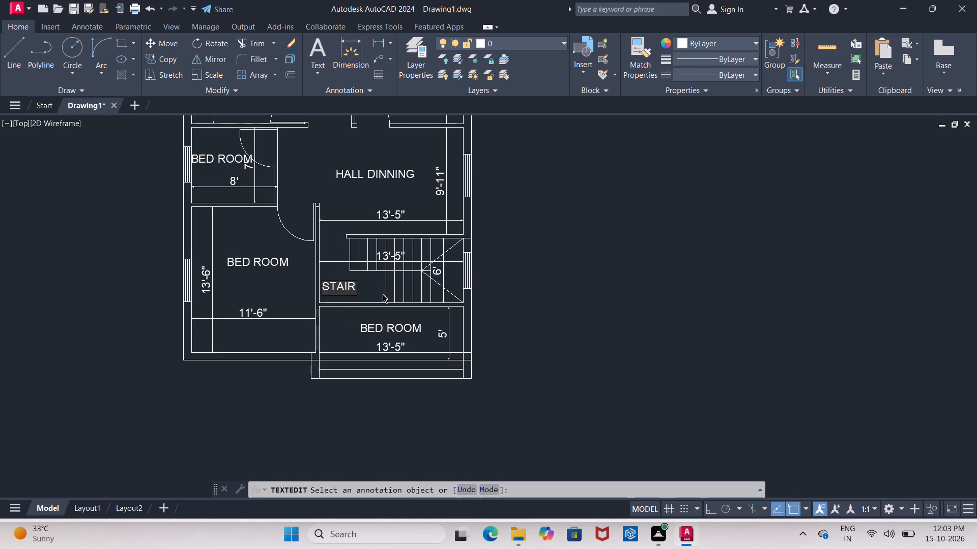
Shift the STAIR label toward the stair treads by adding eight leading spaces to its text.
scroll(331, 296, up, 2)
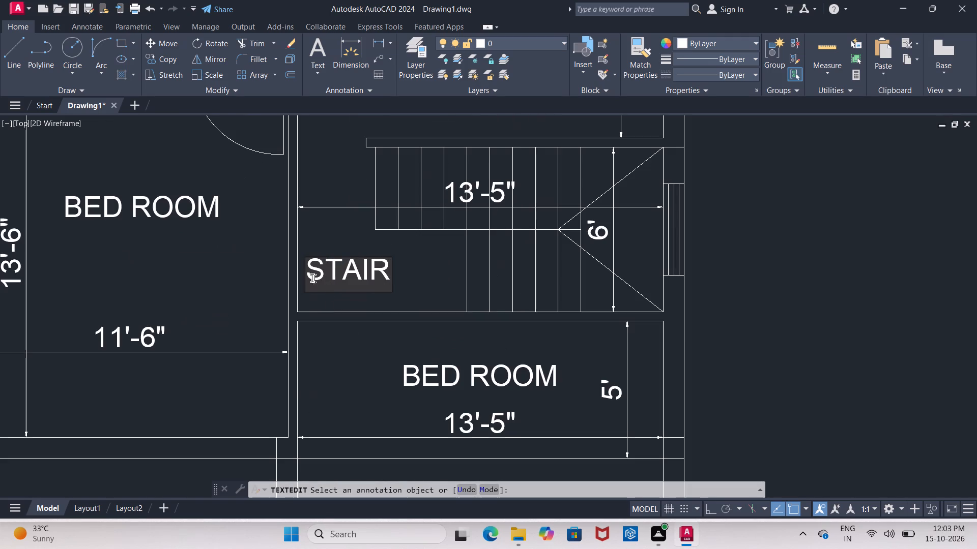
click(311, 278)
key(space)
key(space)
key(space)
key(space)
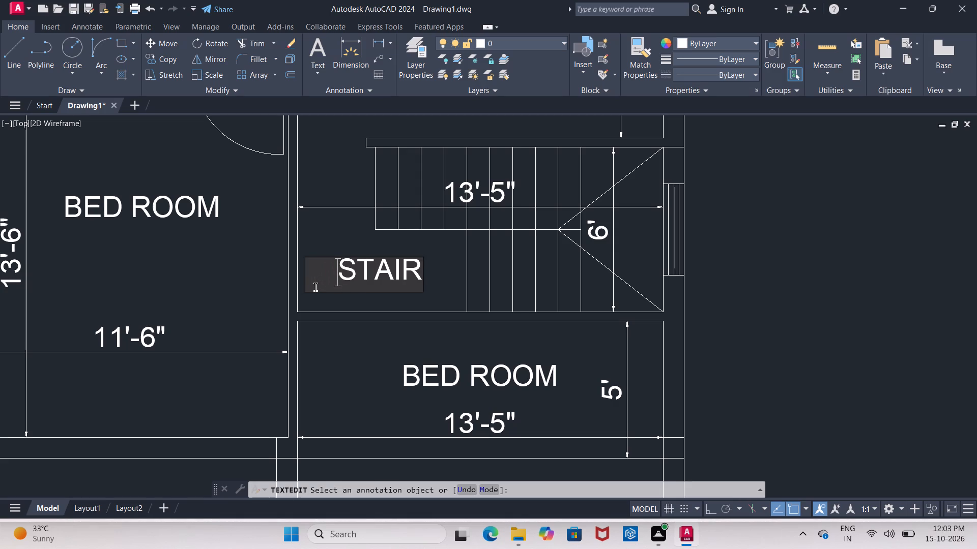
key(space)
key(space)
key(space)
key(space)
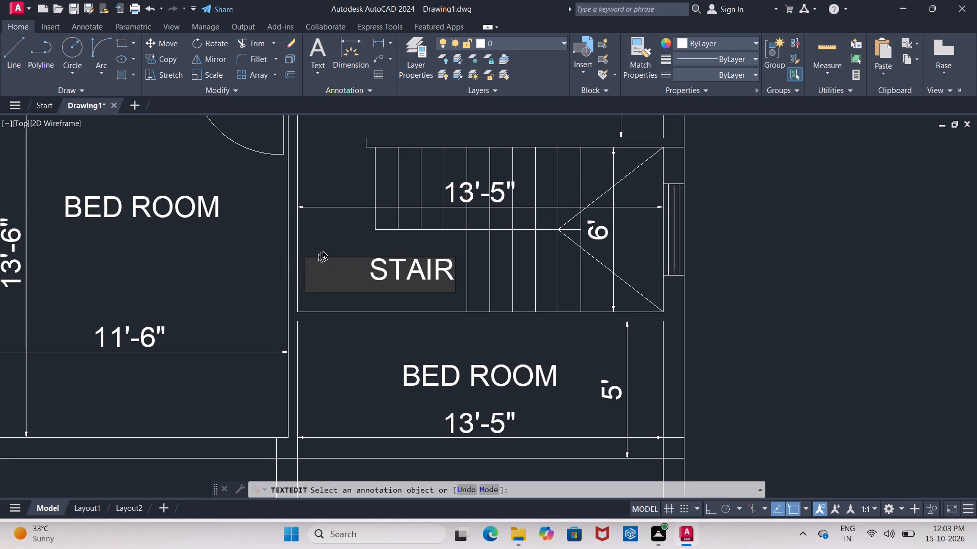
click(328, 243)
Change the BED ROOM label in the 13'-5" by 5' space below the staircase to read VERANDAH.
middle_drag(382, 308, 398, 260)
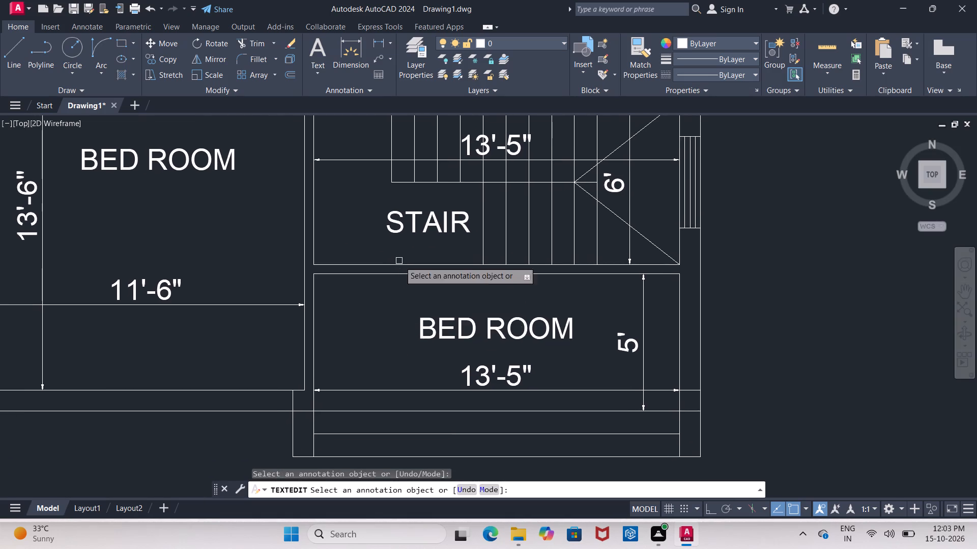
scroll(421, 301, down, 1)
click(479, 321)
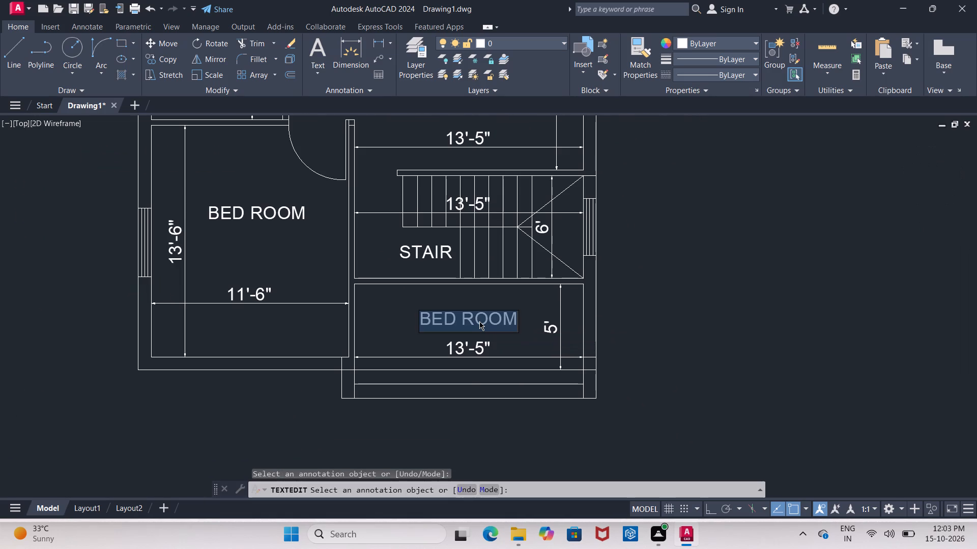
click(479, 321)
click(515, 323)
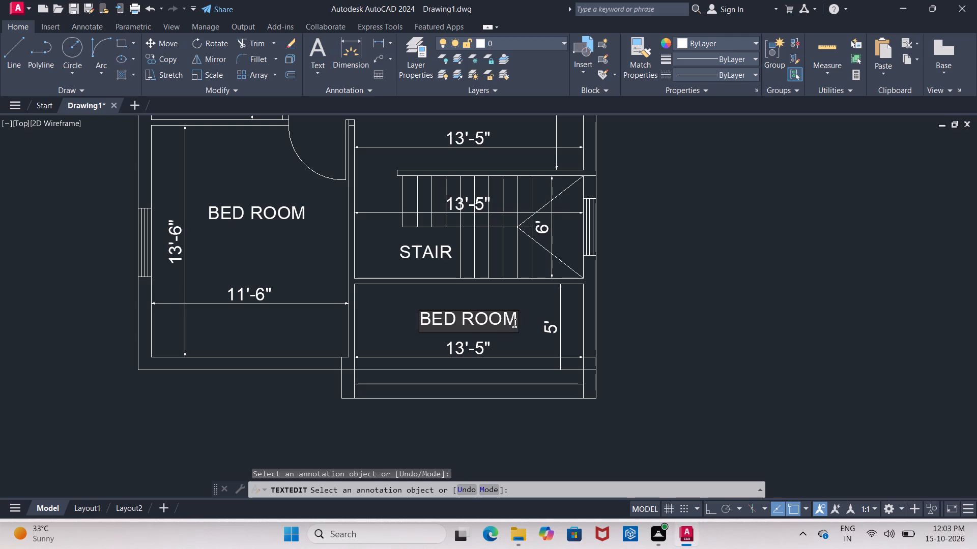
key(BackSpace)
key(BackSpace)
key(BackSpace)
key(BackSpace)
key(BackSpace)
key(BackSpace)
key(BackSpace)
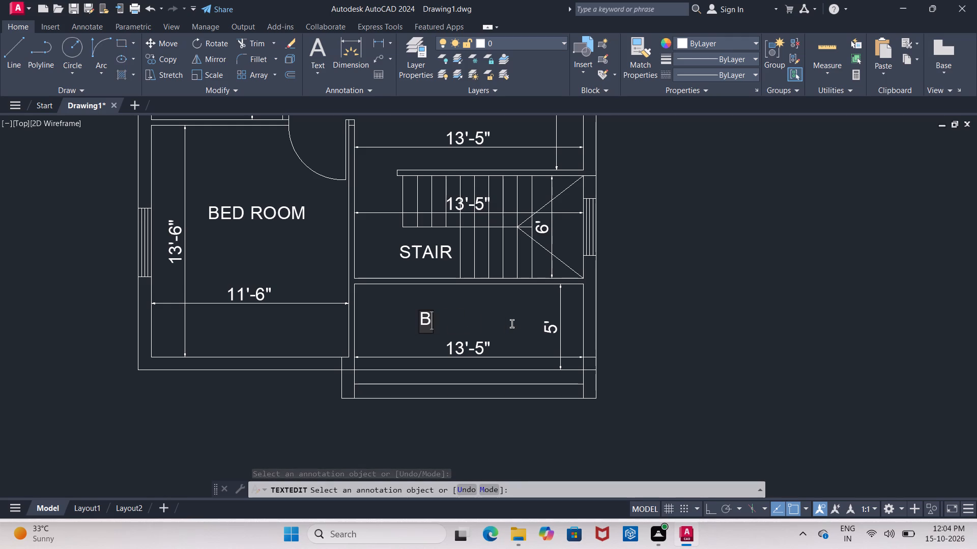
key(BackSpace)
text(VERAN)
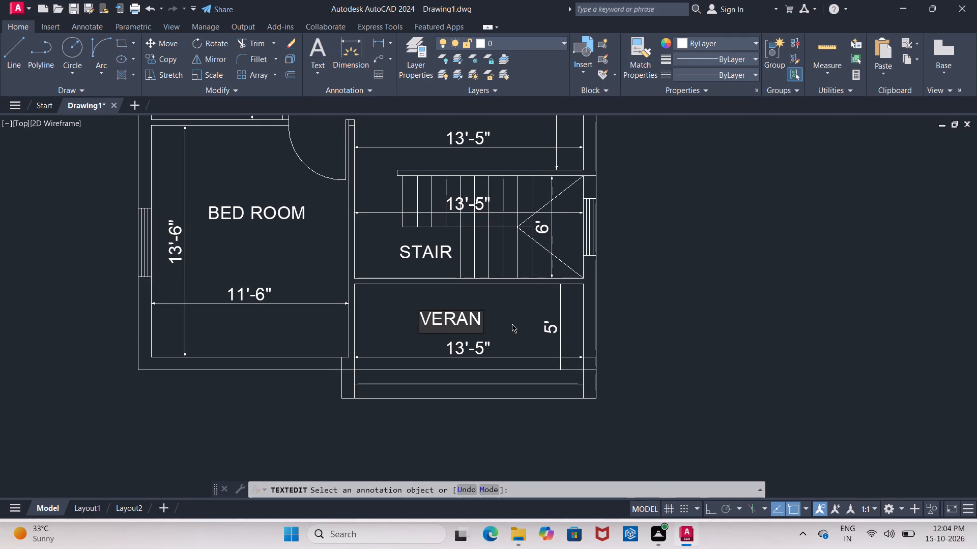
text(DA)
key(h)
click(754, 351)
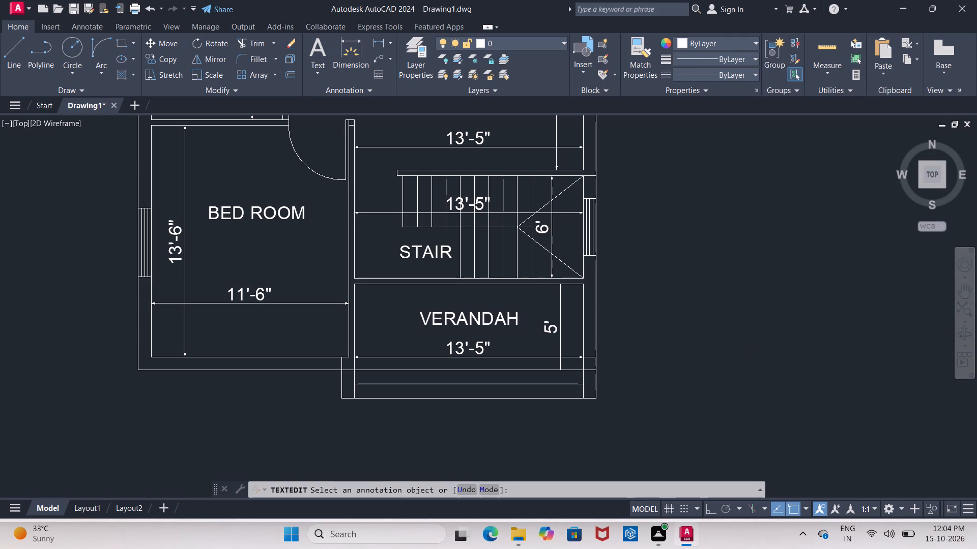
key(Escape)
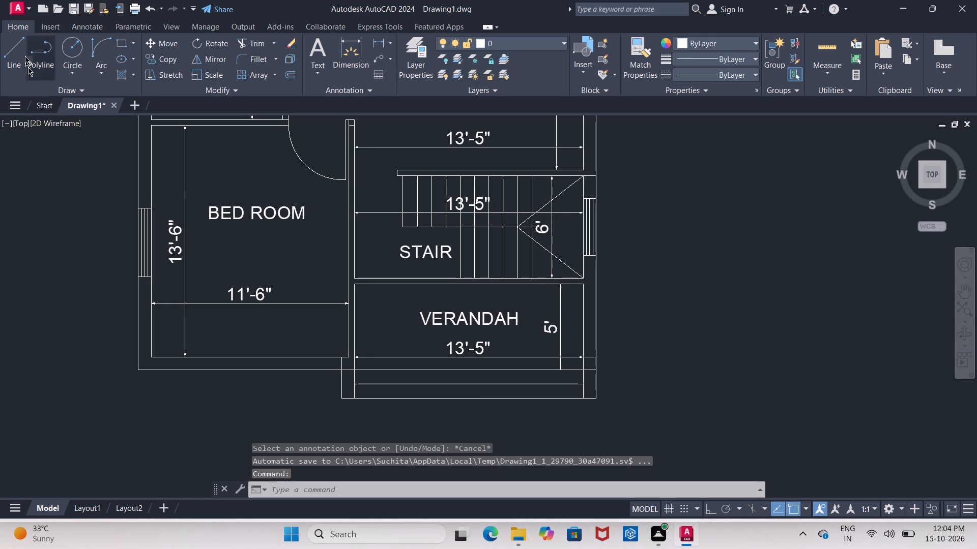
Save the drawing as Drawing1.dwg in AutoCAD 2018 format in the mallikarjun folder on the Desktop.
click(15, 6)
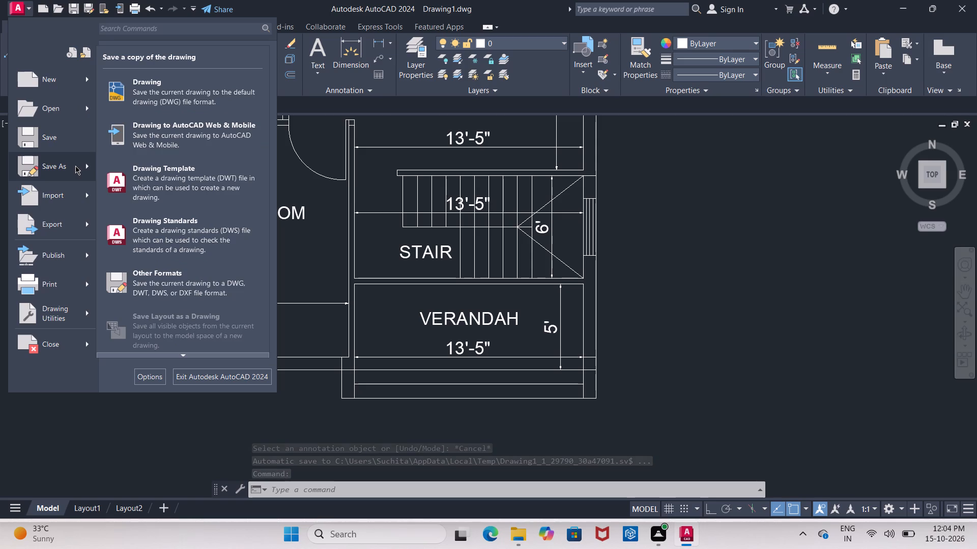
click(159, 102)
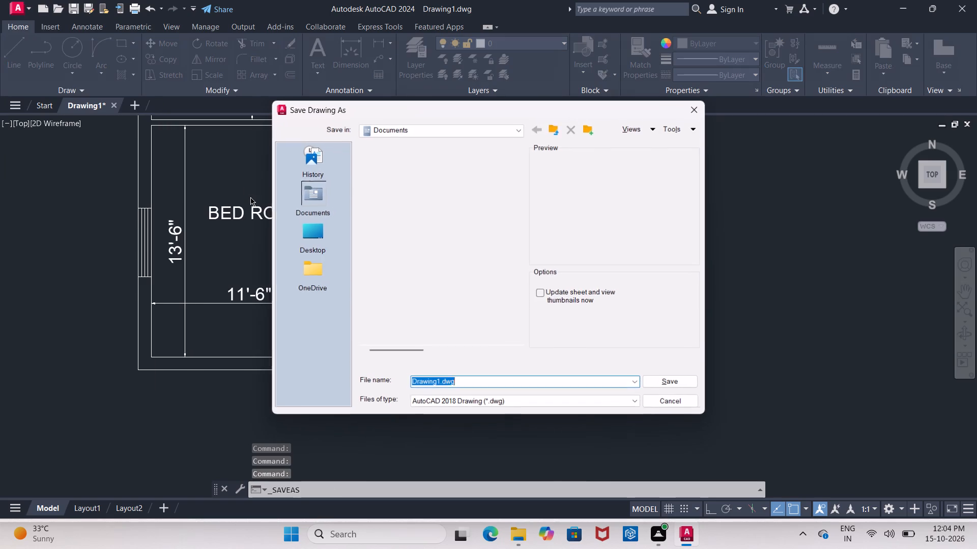
click(313, 232)
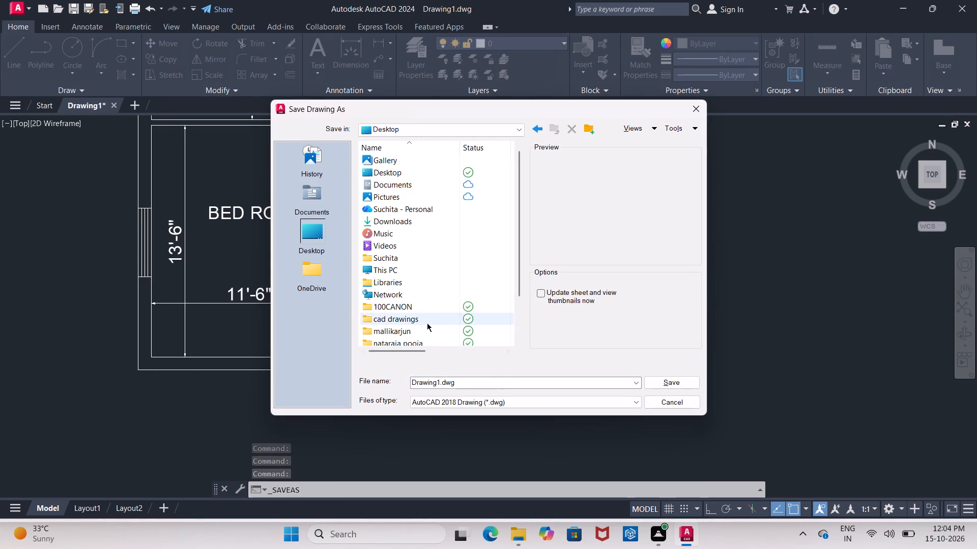
double_click(427, 329)
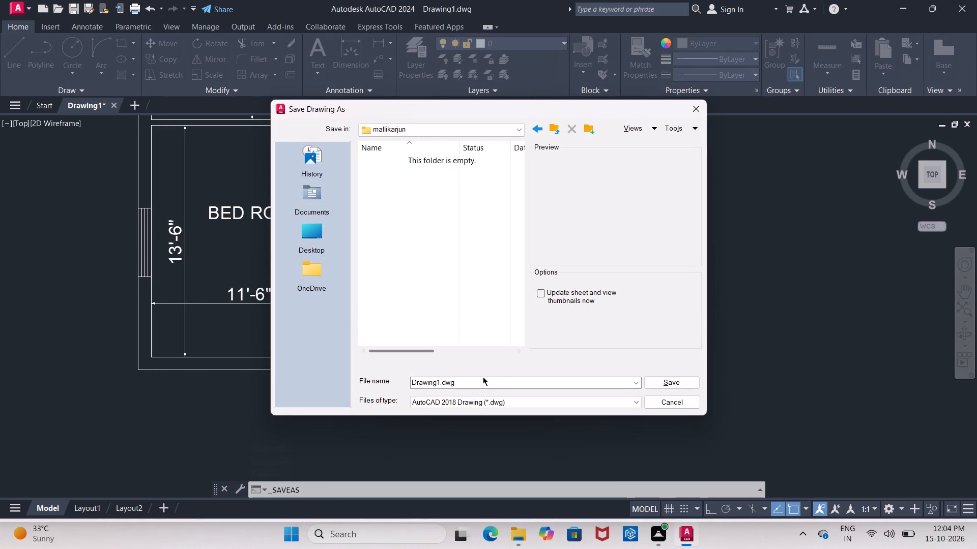
click(482, 380)
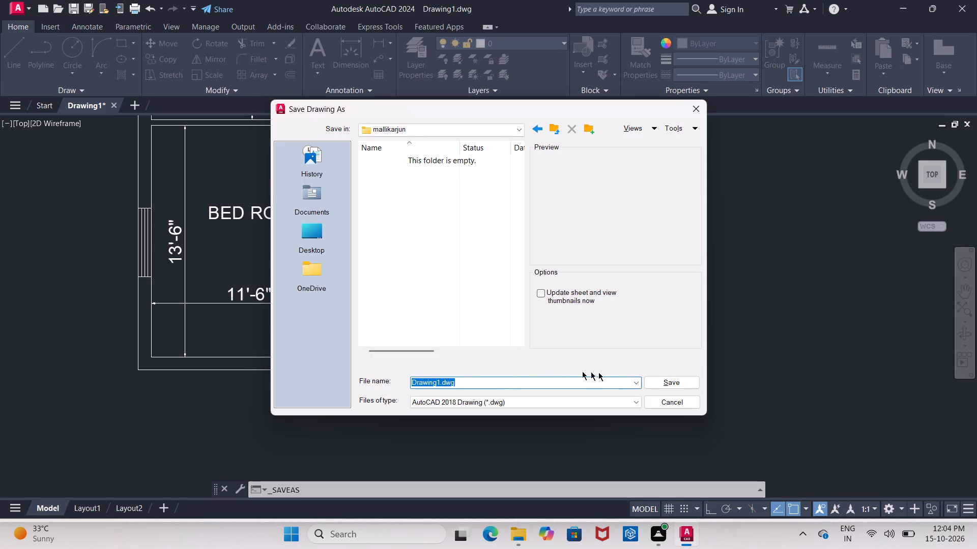
click(666, 383)
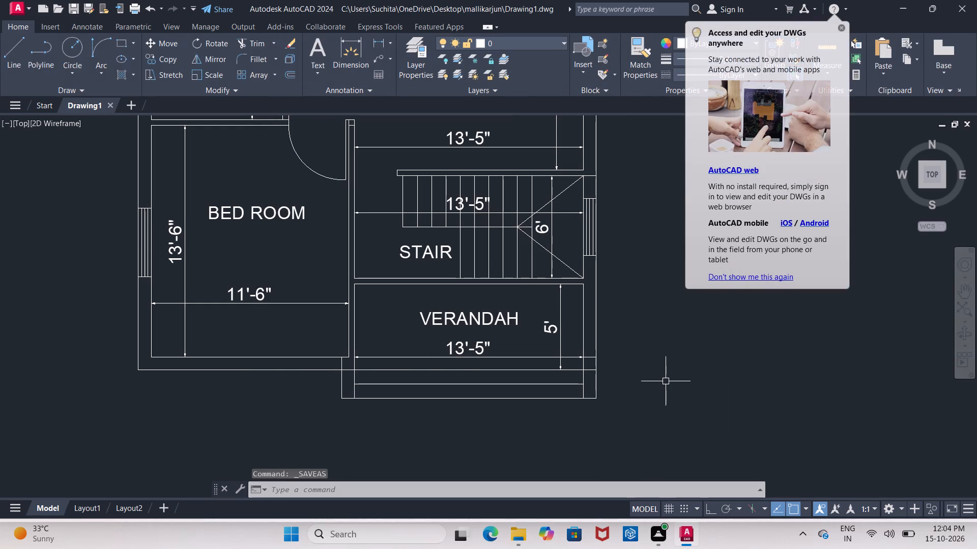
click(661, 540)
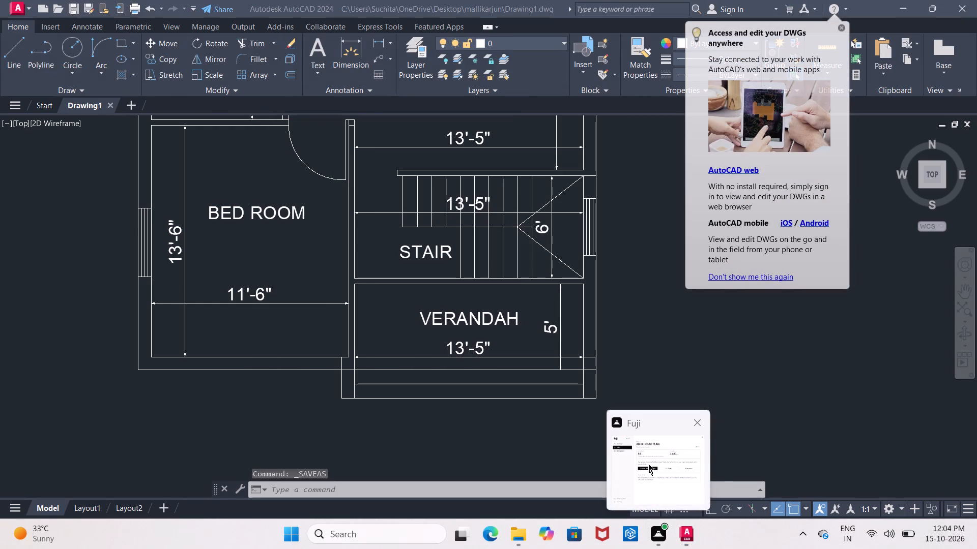
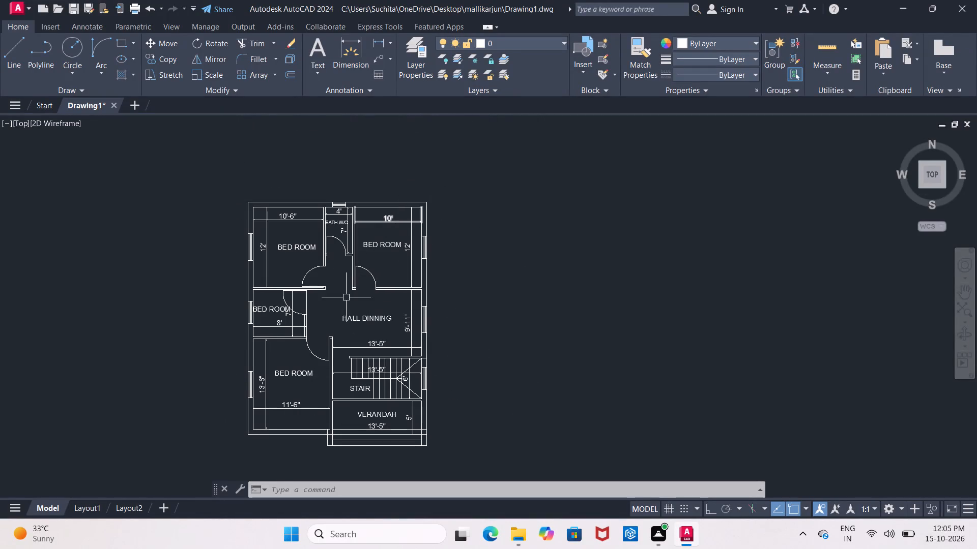
Change the text label of the small 8' by 7' room from BED ROOM to KITCHEN, with a leading space.
scroll(265, 319, up, 2)
scroll(266, 318, down, 1)
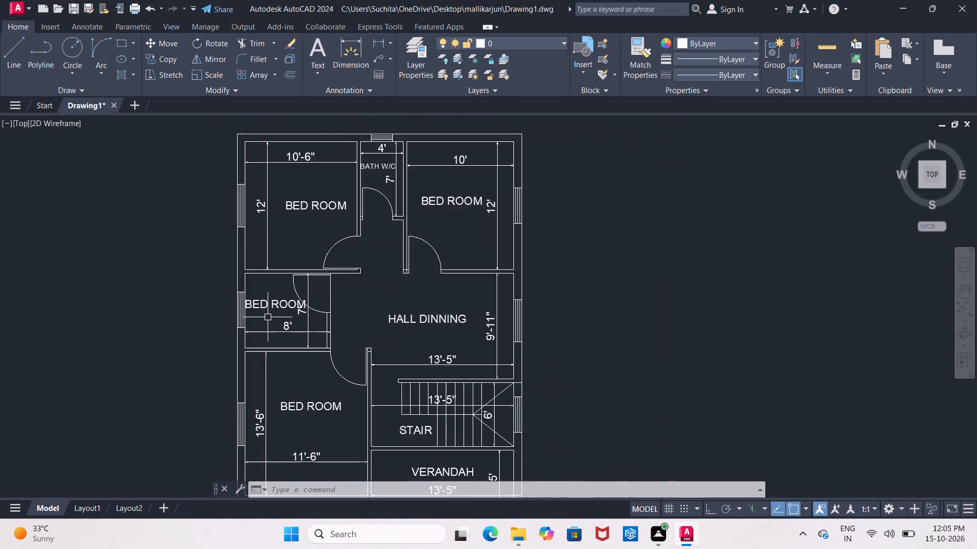
scroll(270, 315, up, 2)
click(288, 293)
right_click(288, 293)
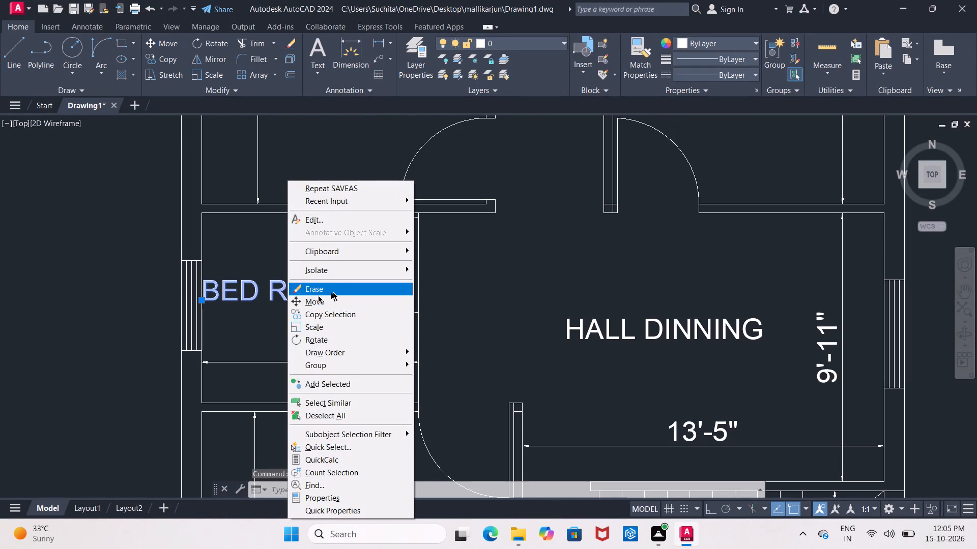
click(354, 226)
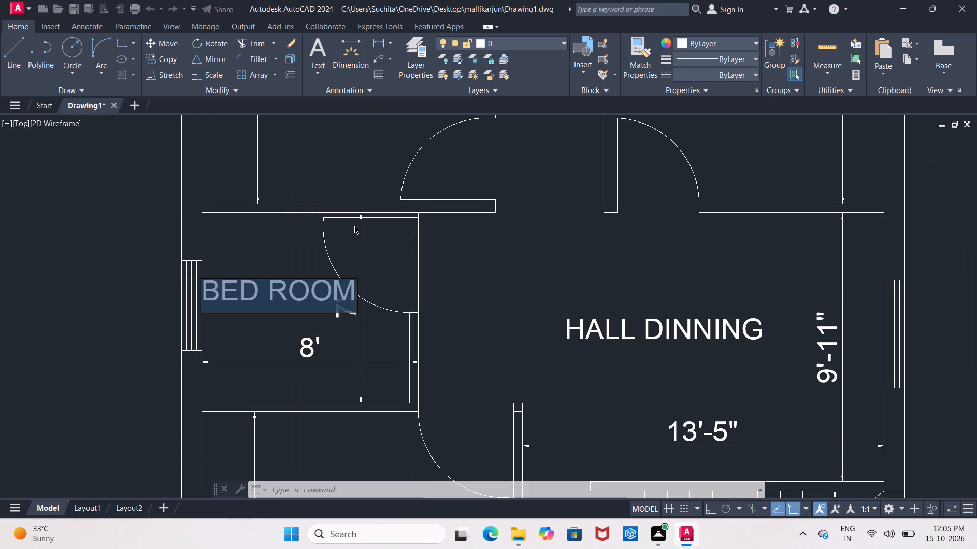
key(BackSpace)
text(KI)
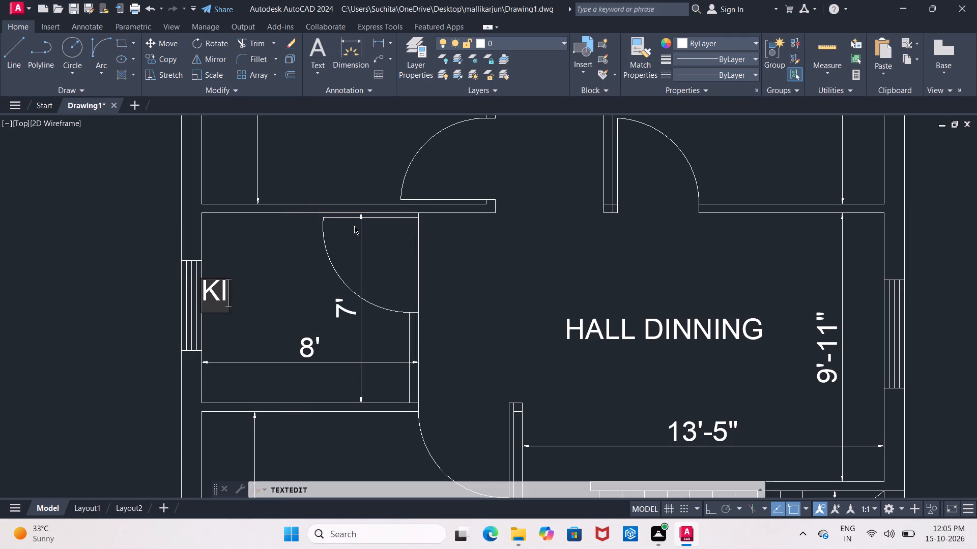
text(TCHE)
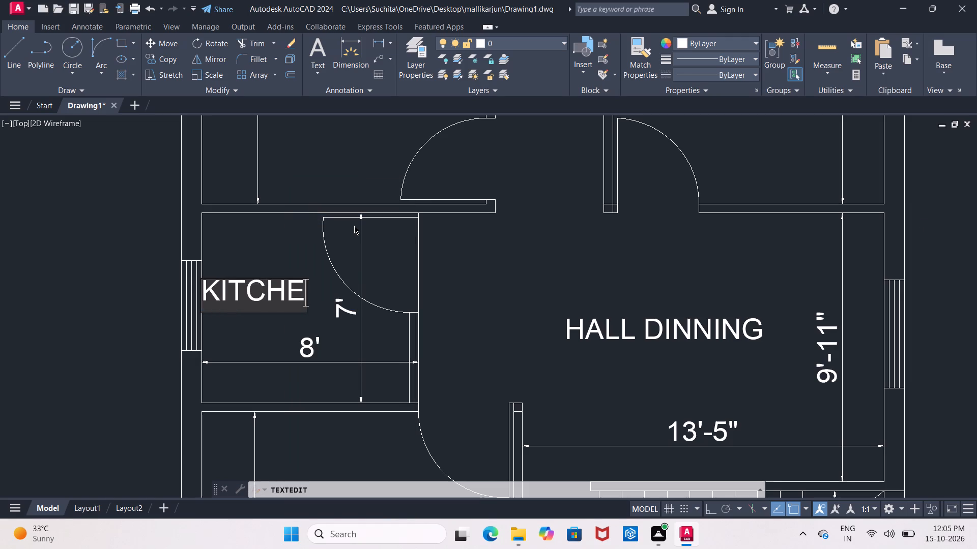
key(n)
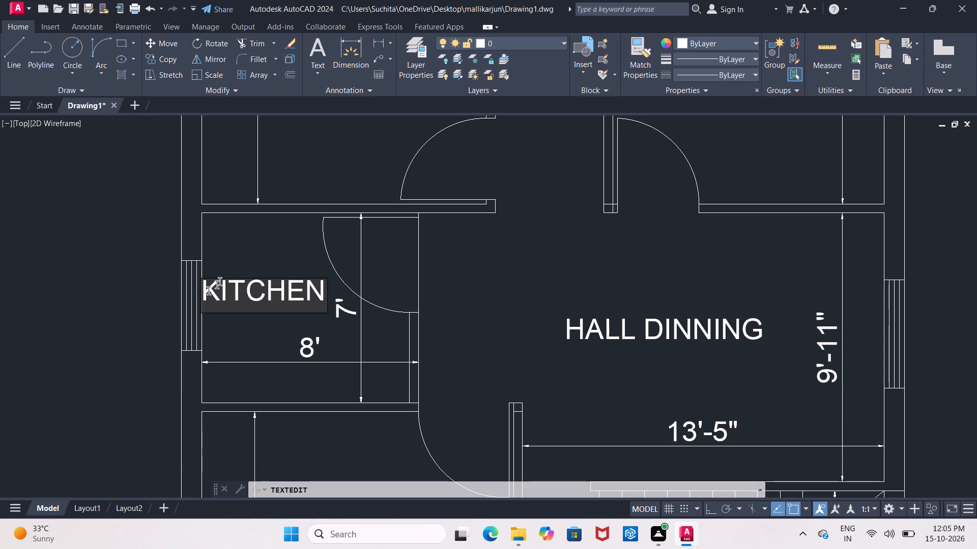
click(205, 292)
key(space)
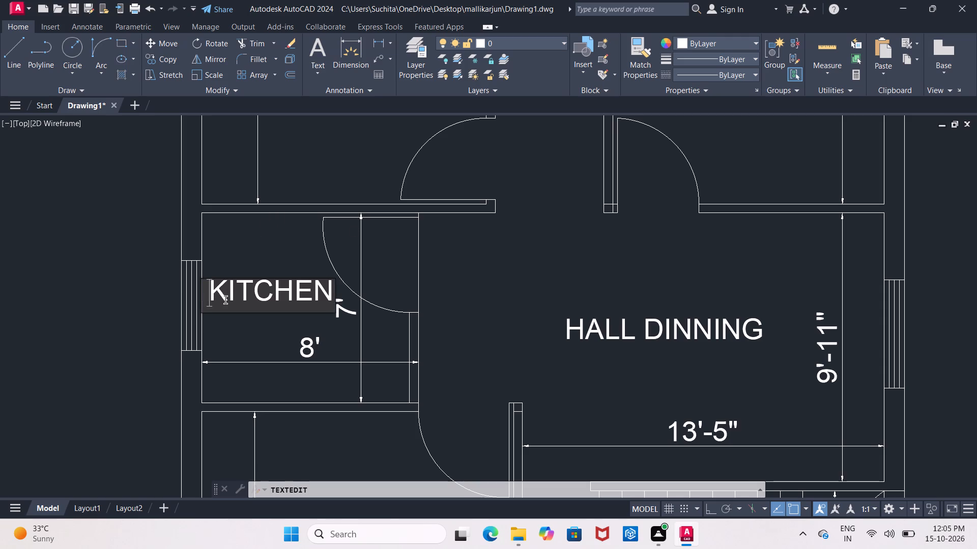
click(515, 306)
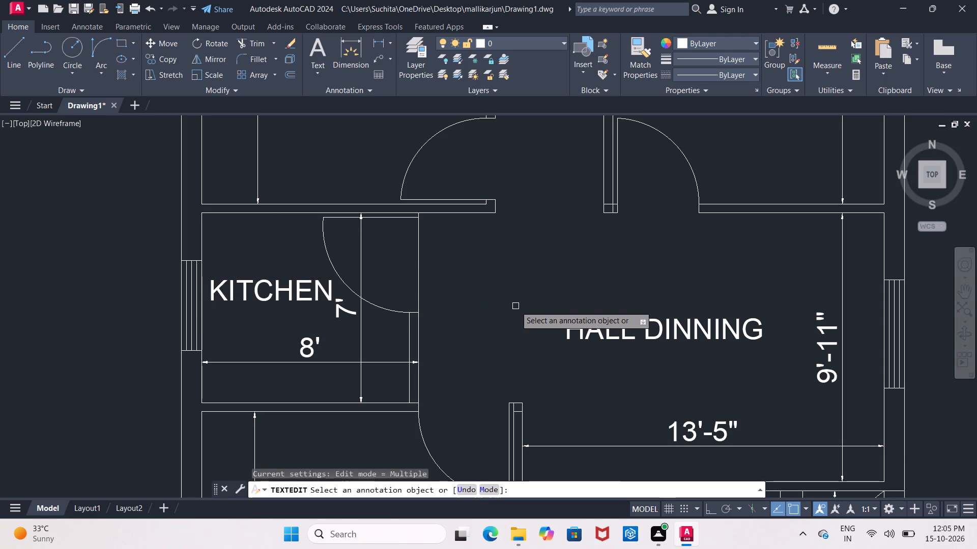
scroll(493, 292, down, 2)
middle_drag(497, 293, 399, 215)
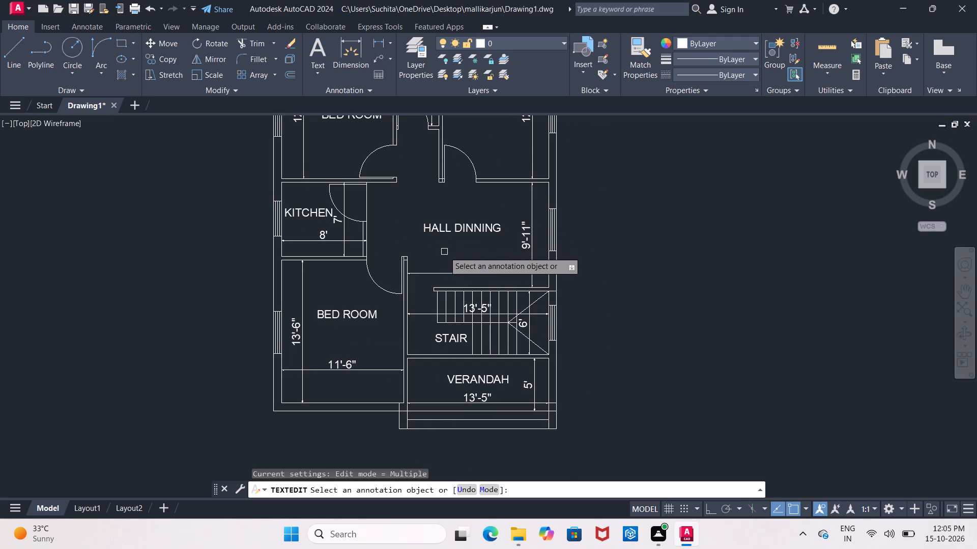
middle_drag(444, 252, 414, 276)
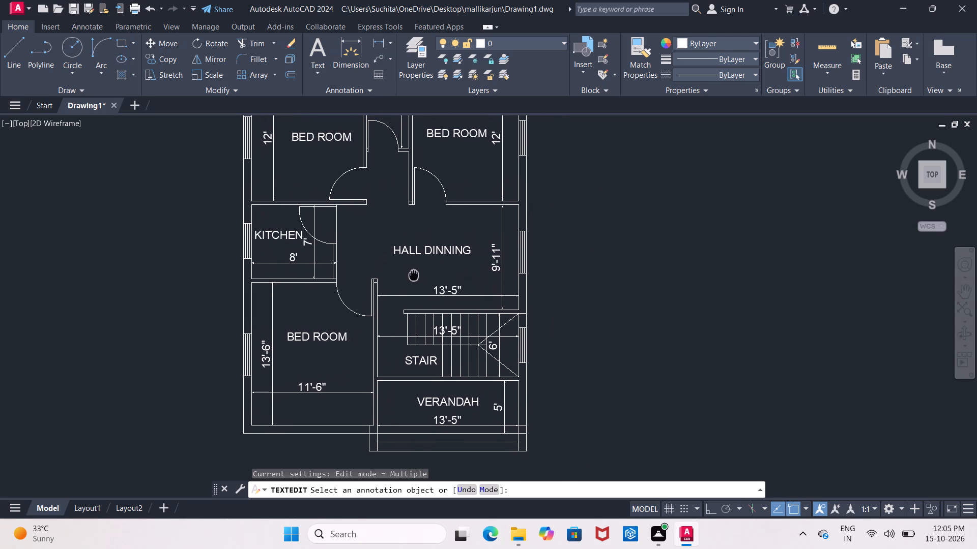
middle_drag(414, 276, 414, 279)
scroll(414, 279, down, 1)
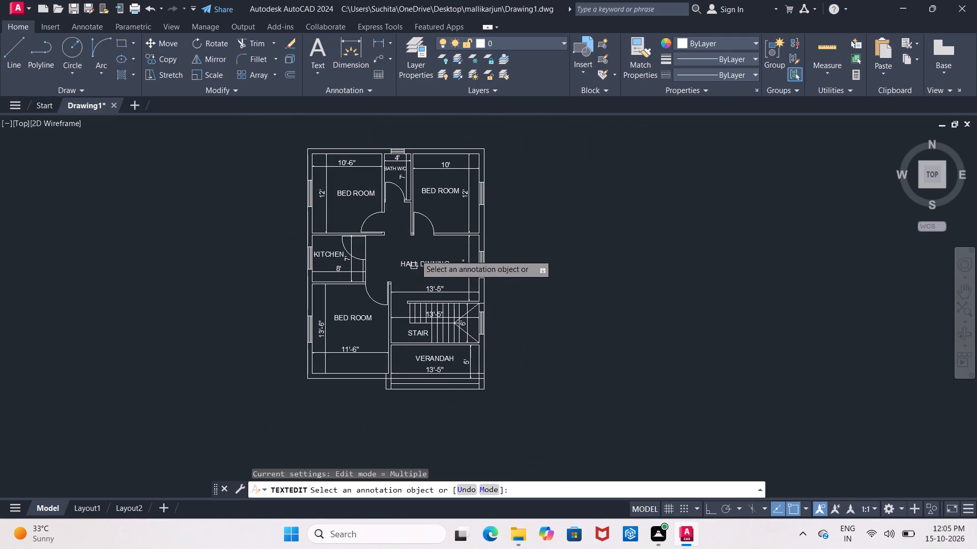
scroll(427, 139, up, 2)
middle_drag(427, 139, 350, 150)
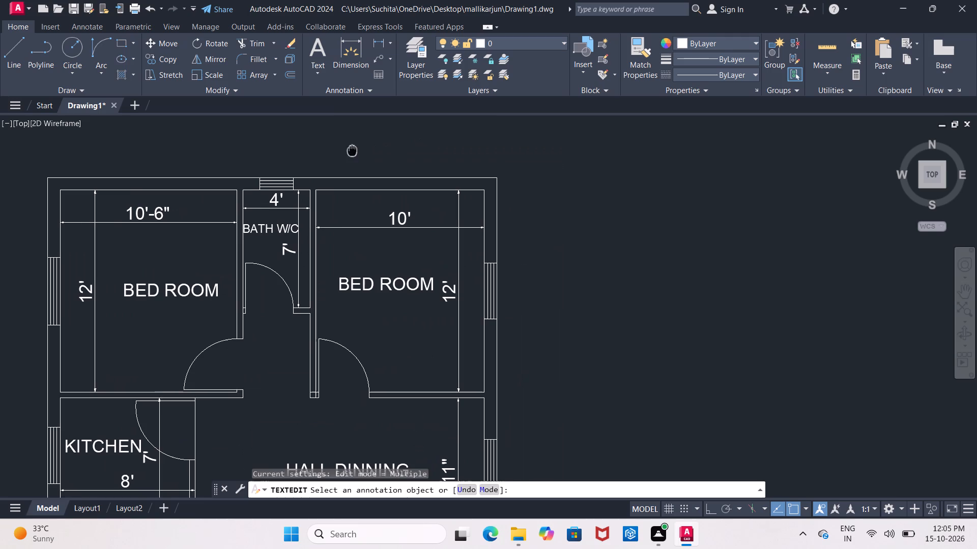
middle_drag(350, 150, 348, 150)
key(Escape)
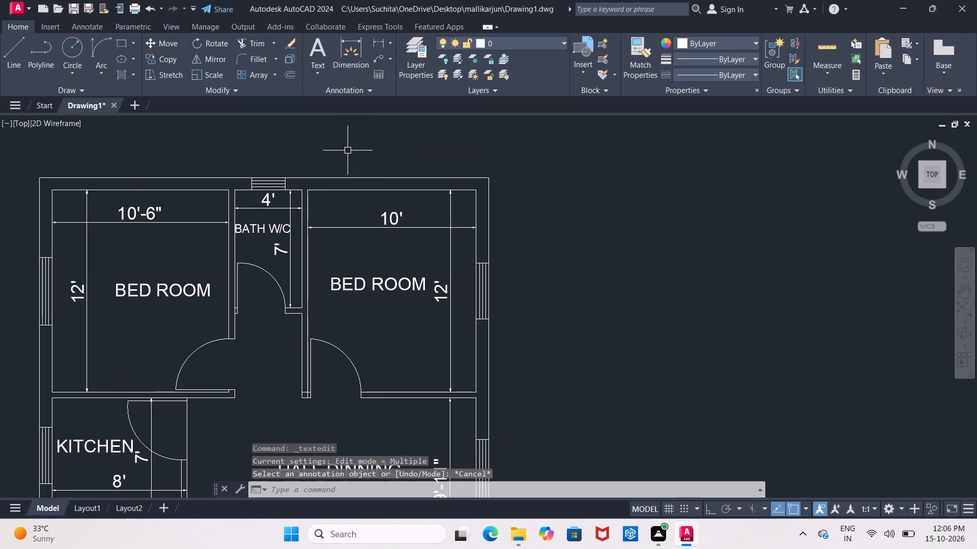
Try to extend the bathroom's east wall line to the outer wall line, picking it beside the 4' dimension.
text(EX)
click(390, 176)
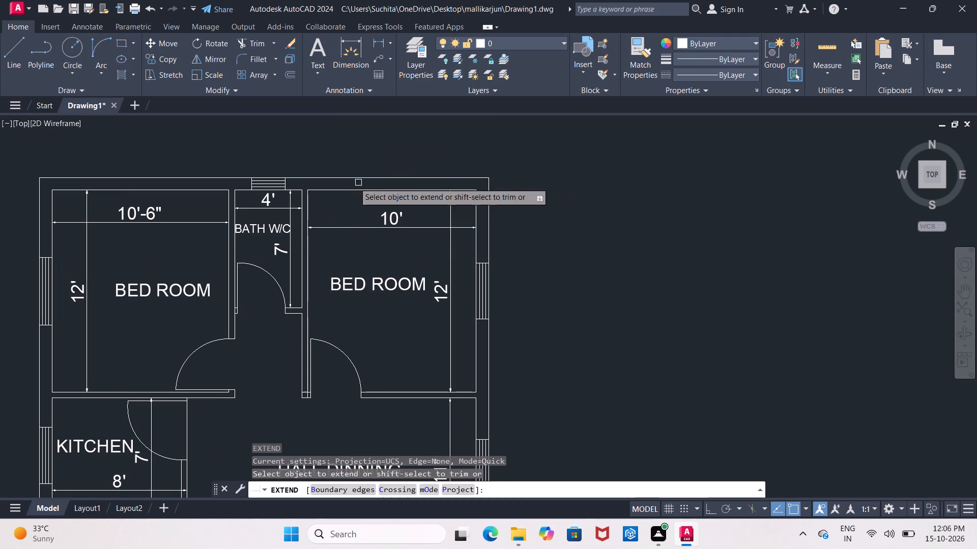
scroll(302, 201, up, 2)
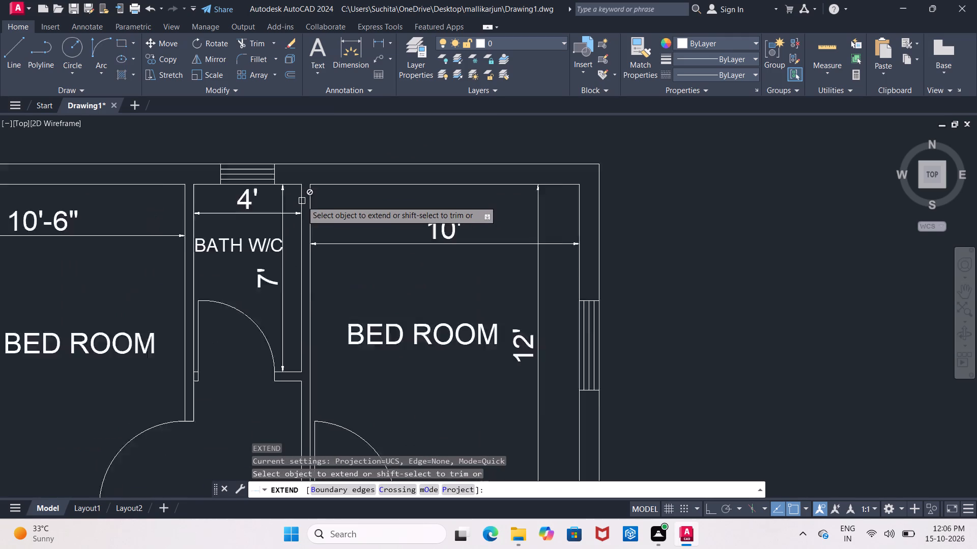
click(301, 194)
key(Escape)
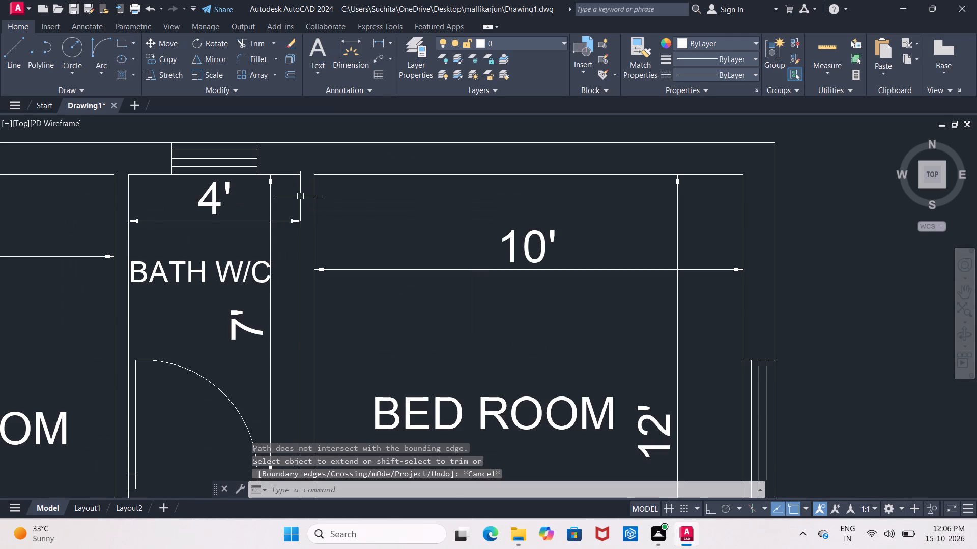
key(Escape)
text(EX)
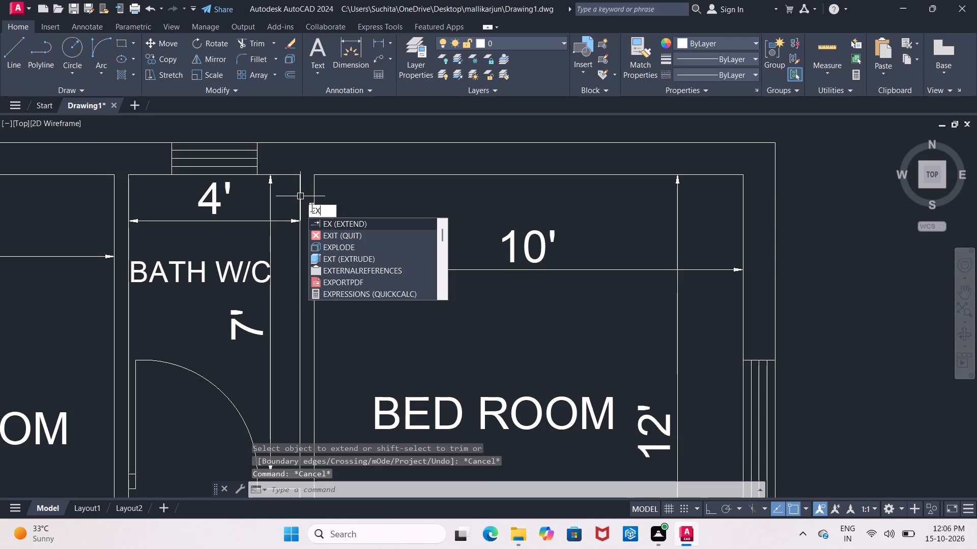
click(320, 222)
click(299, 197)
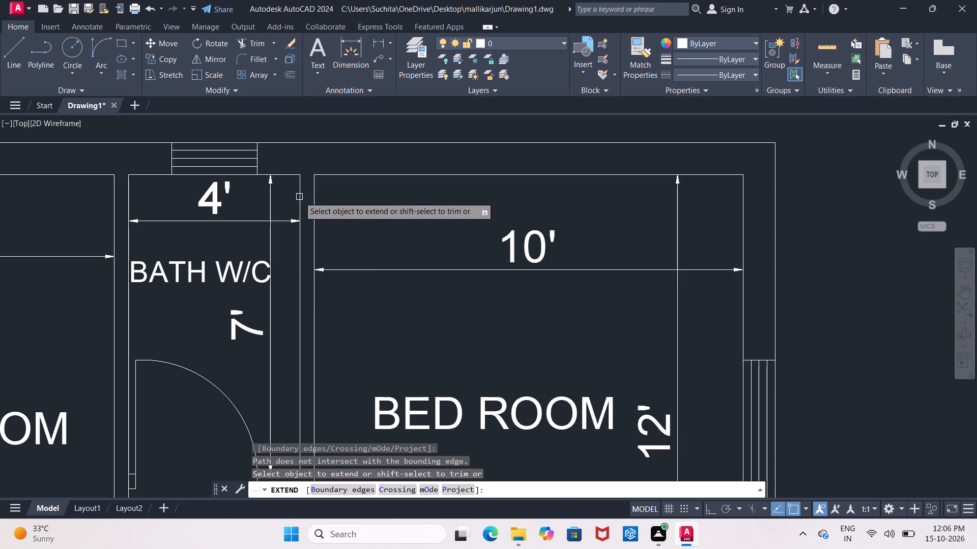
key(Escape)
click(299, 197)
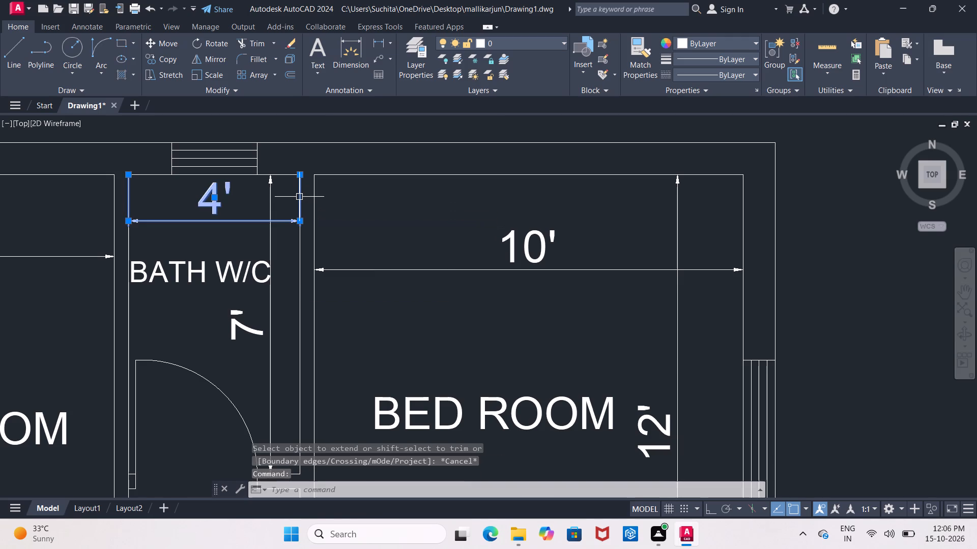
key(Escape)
Delete the 4' width dimension of the bathroom that overlaps its east wall line.
scroll(299, 191, up, 3)
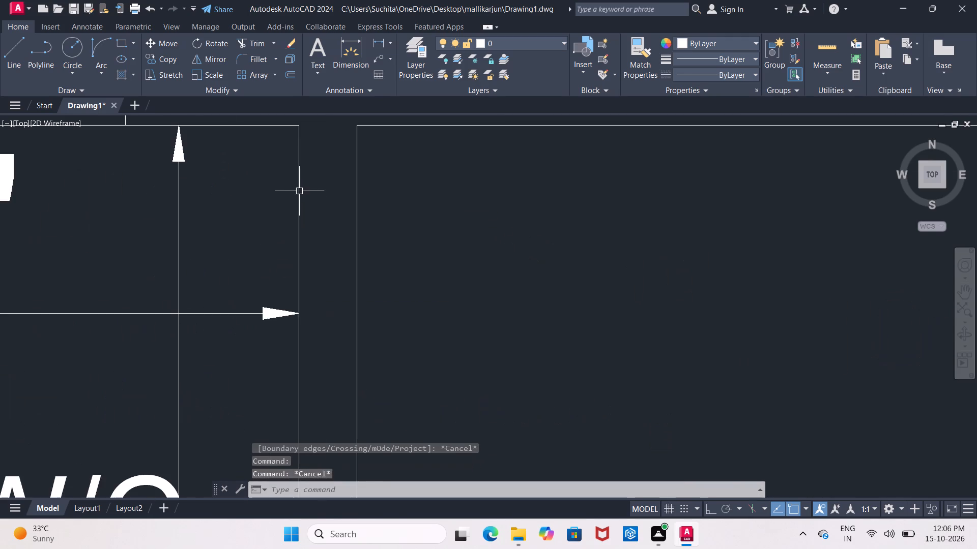
scroll(299, 191, up, 1)
middle_drag(299, 193, 304, 249)
click(305, 241)
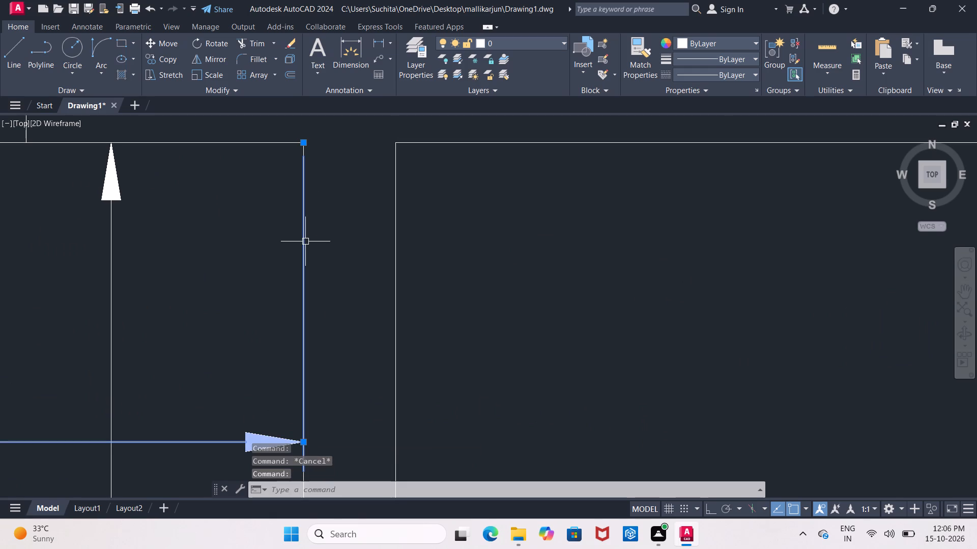
key(Delete)
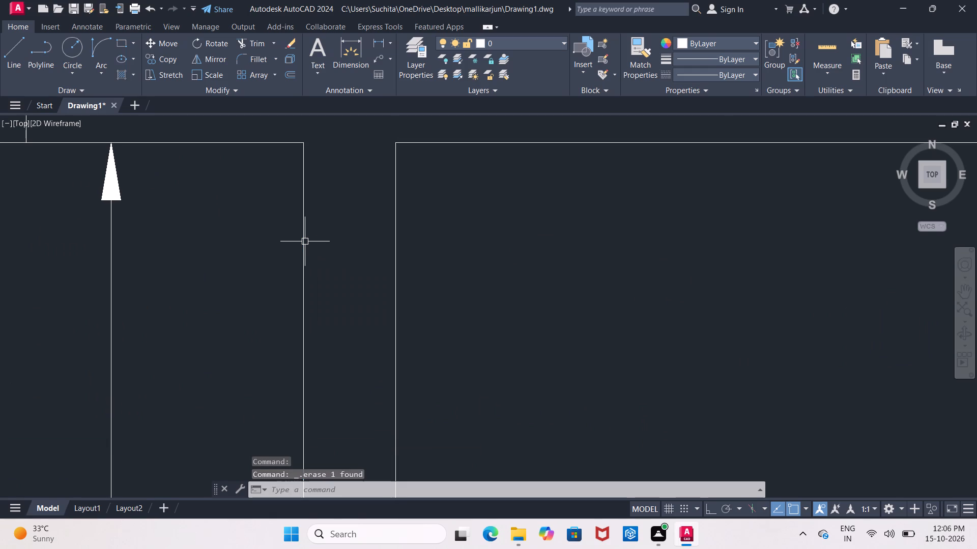
Extend the bathroom's east and west inner wall lines north to the building's outer wall line.
text(EX)
click(347, 269)
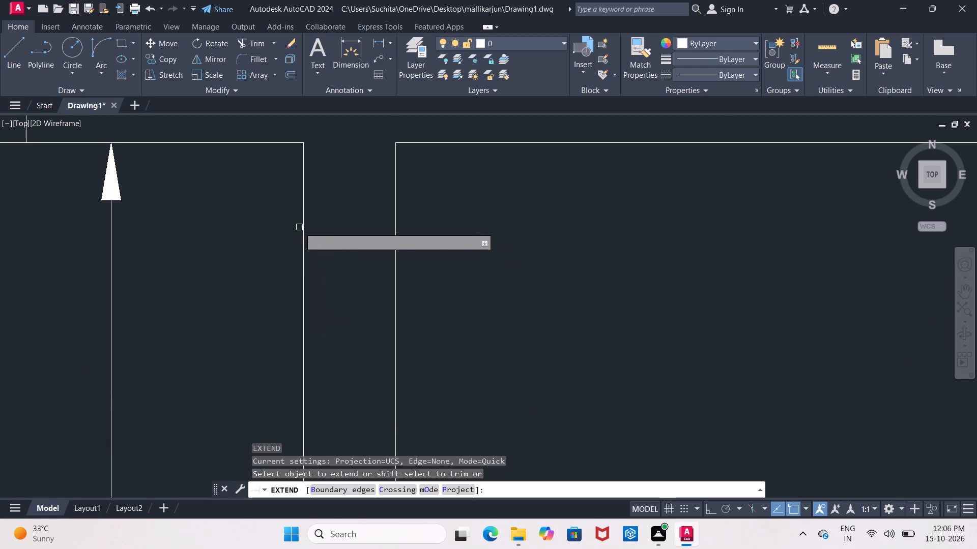
click(303, 225)
scroll(303, 225, down, 4)
click(303, 225)
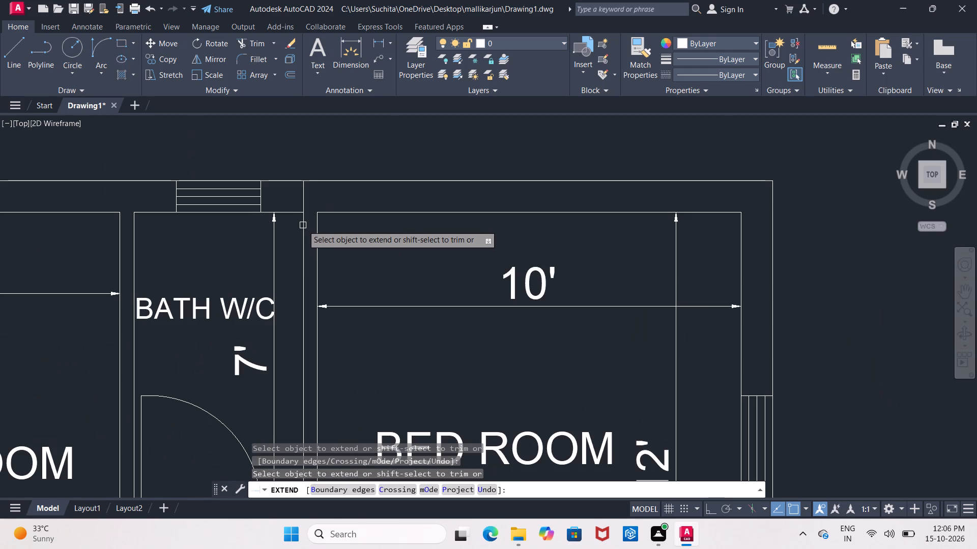
click(303, 225)
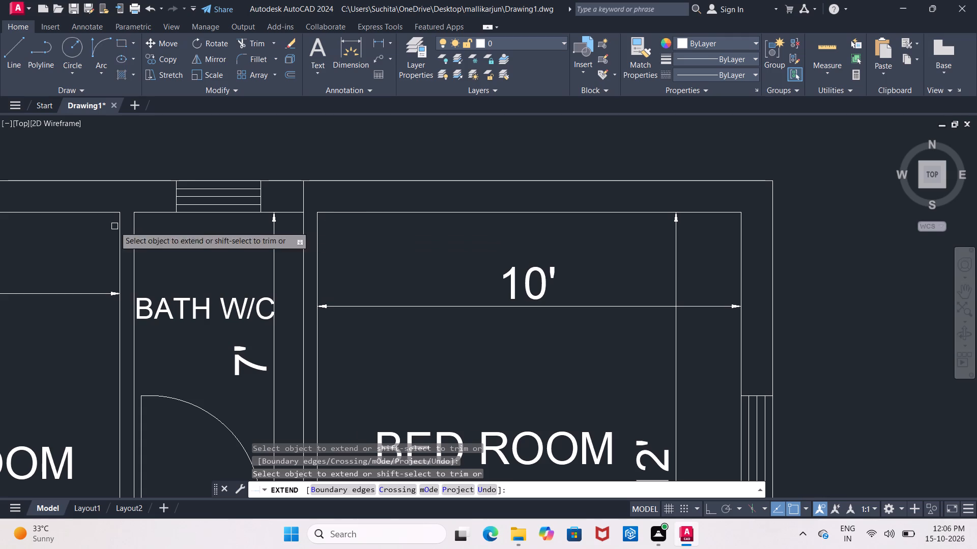
click(134, 230)
scroll(151, 235, down, 1)
middle_drag(151, 235, 413, 201)
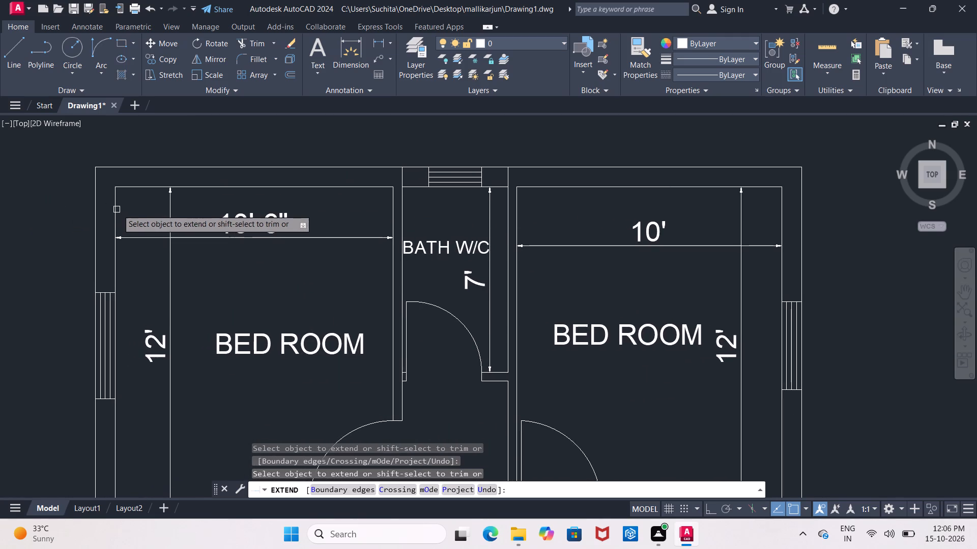
key(Escape)
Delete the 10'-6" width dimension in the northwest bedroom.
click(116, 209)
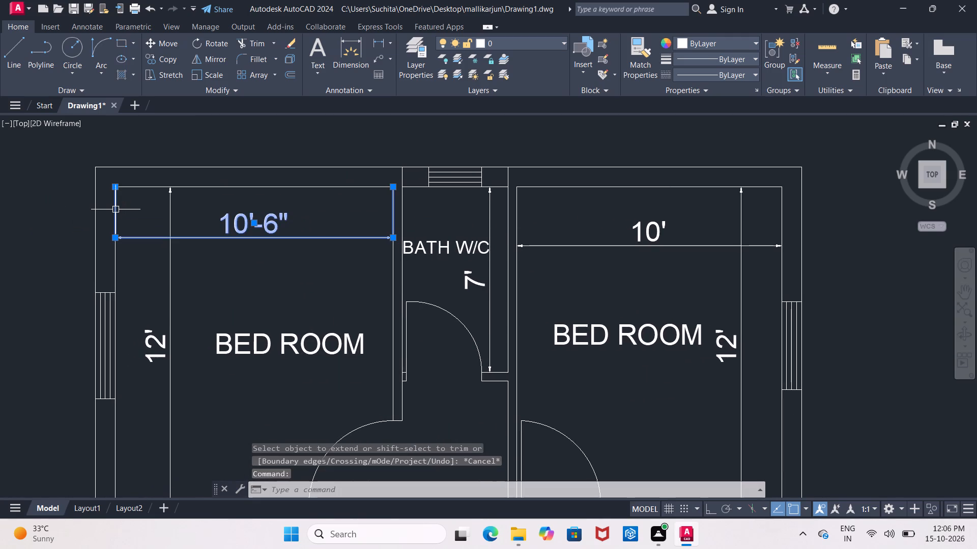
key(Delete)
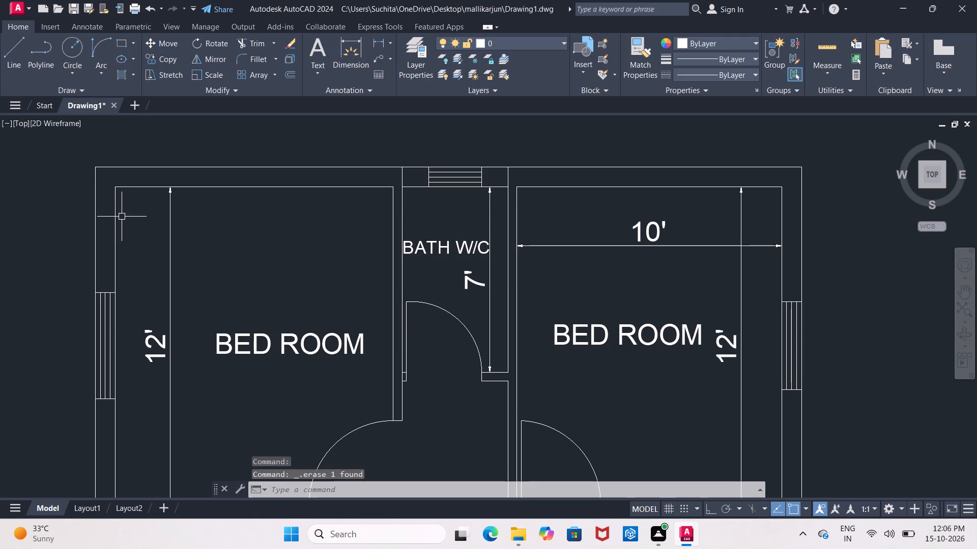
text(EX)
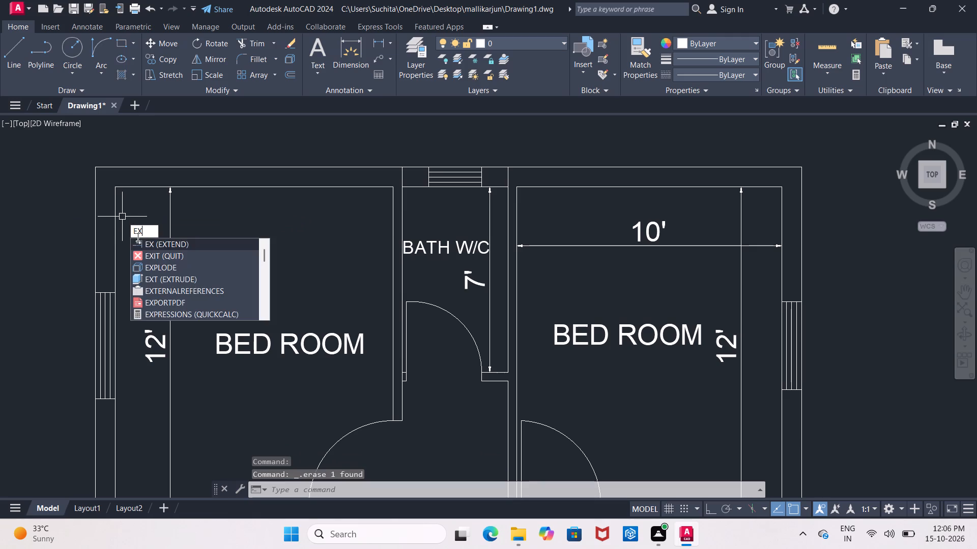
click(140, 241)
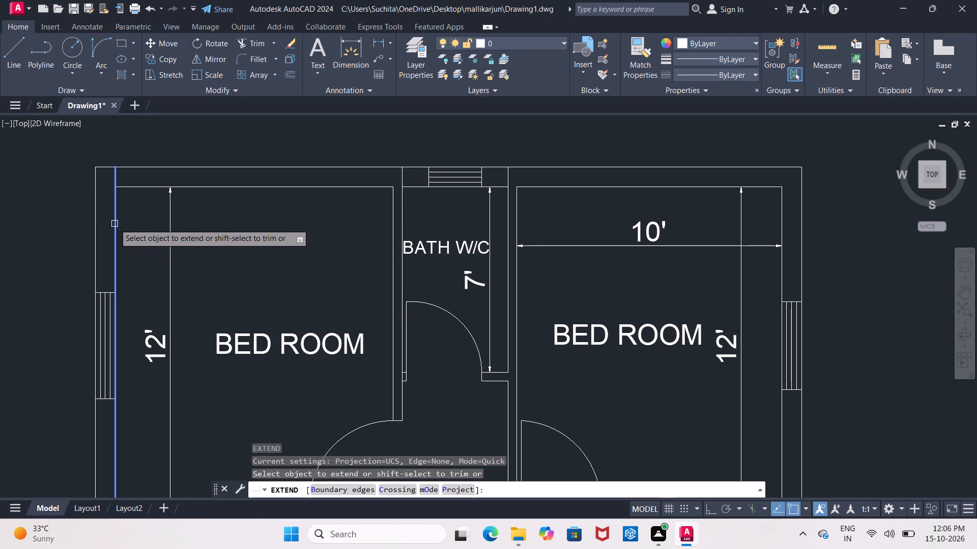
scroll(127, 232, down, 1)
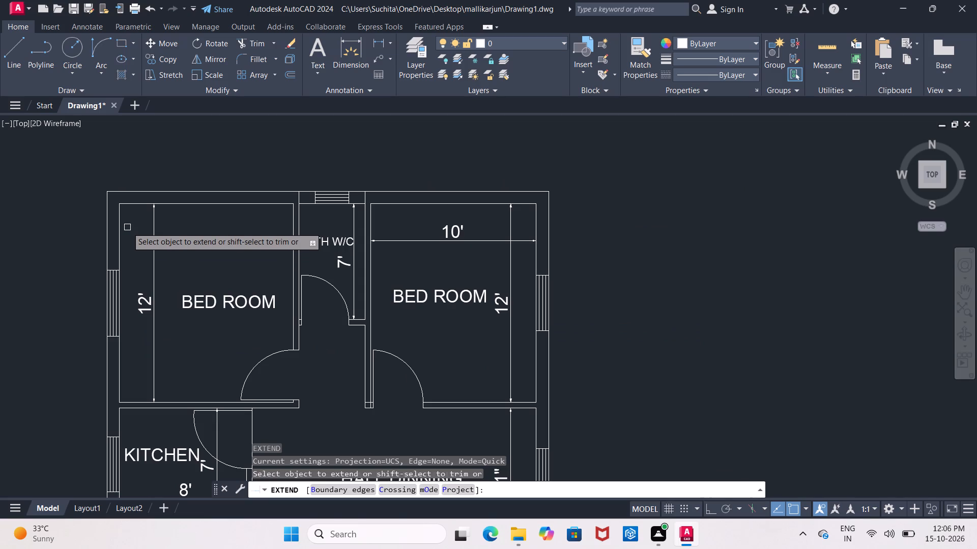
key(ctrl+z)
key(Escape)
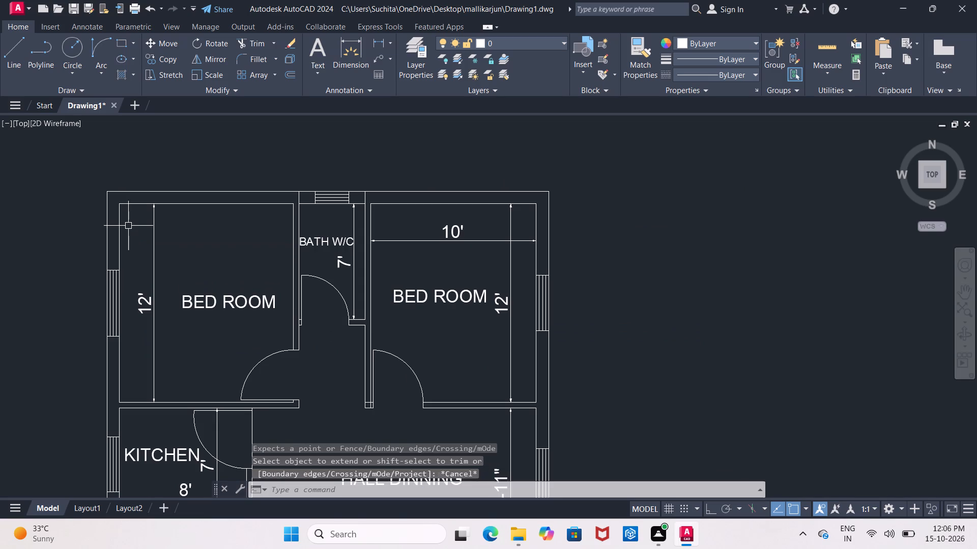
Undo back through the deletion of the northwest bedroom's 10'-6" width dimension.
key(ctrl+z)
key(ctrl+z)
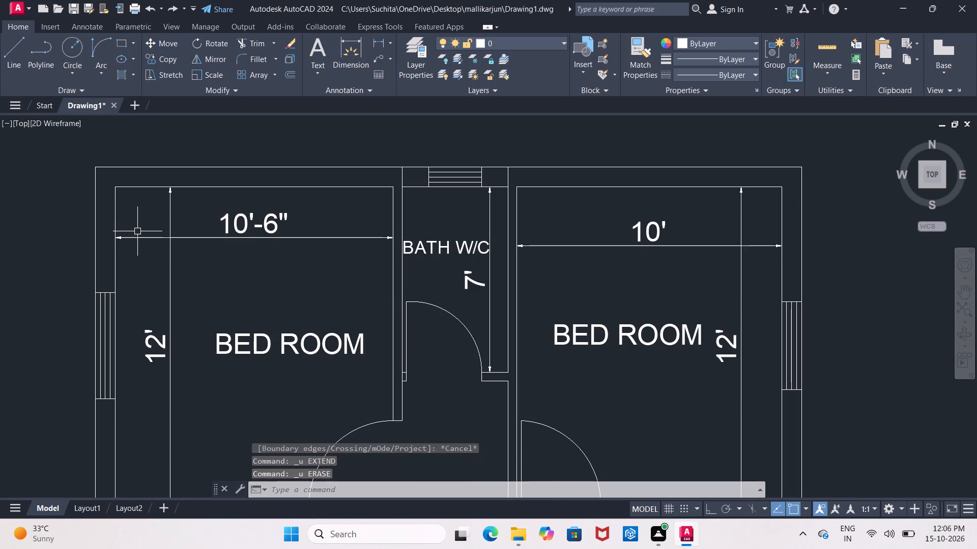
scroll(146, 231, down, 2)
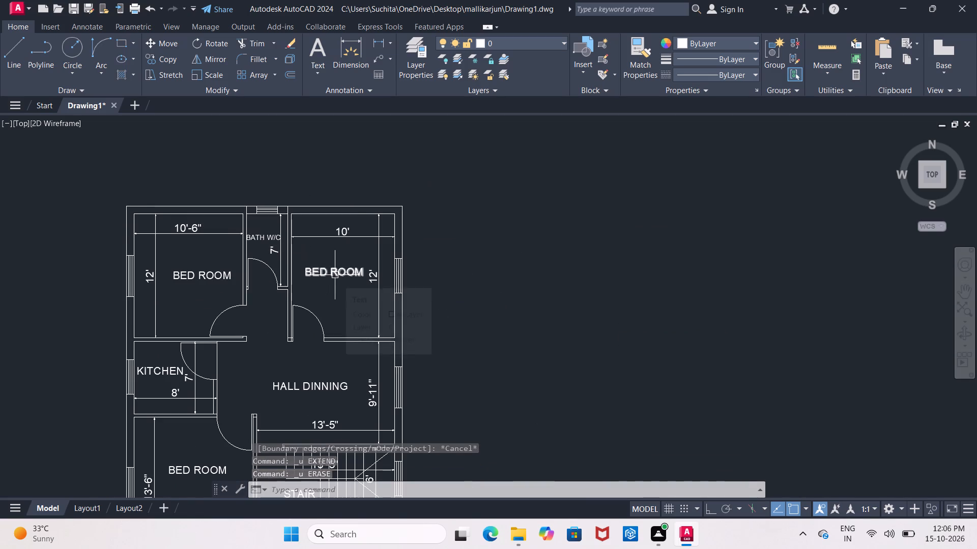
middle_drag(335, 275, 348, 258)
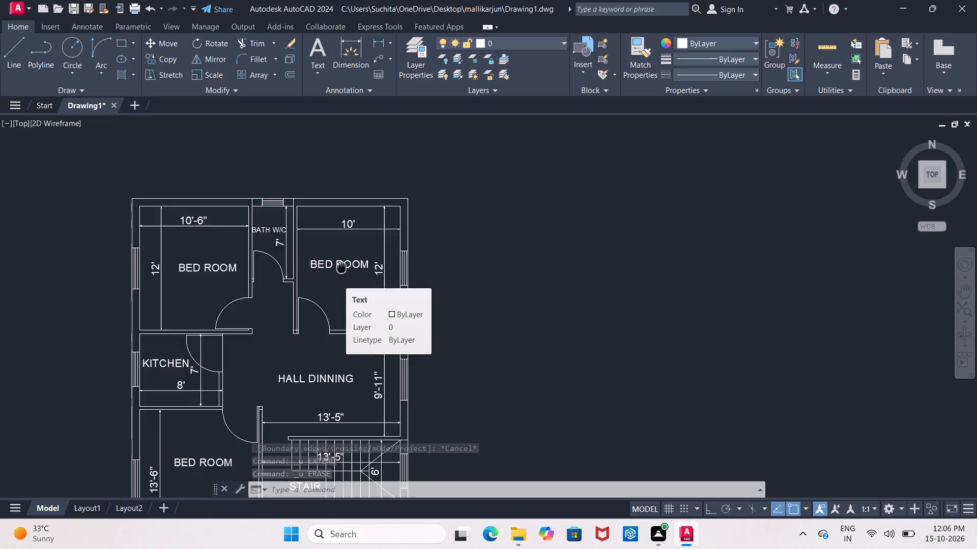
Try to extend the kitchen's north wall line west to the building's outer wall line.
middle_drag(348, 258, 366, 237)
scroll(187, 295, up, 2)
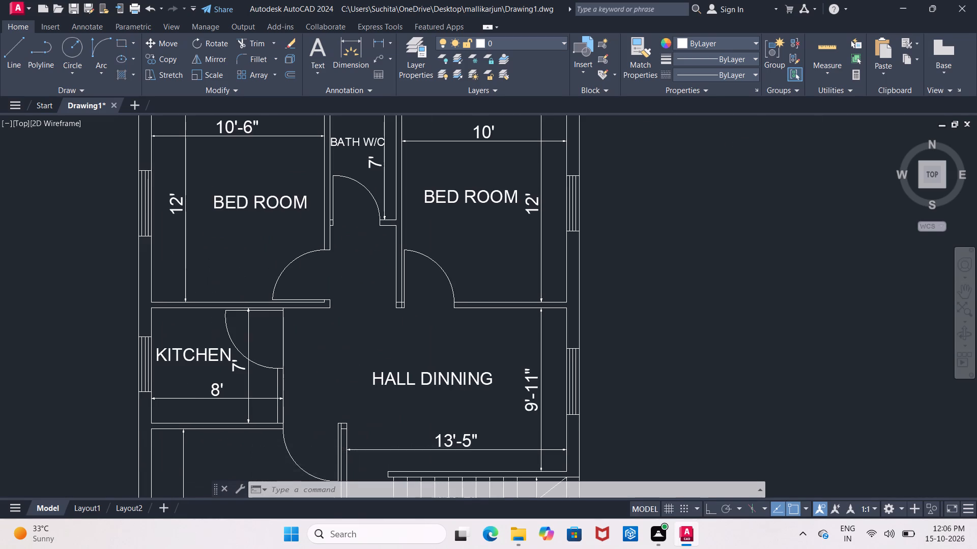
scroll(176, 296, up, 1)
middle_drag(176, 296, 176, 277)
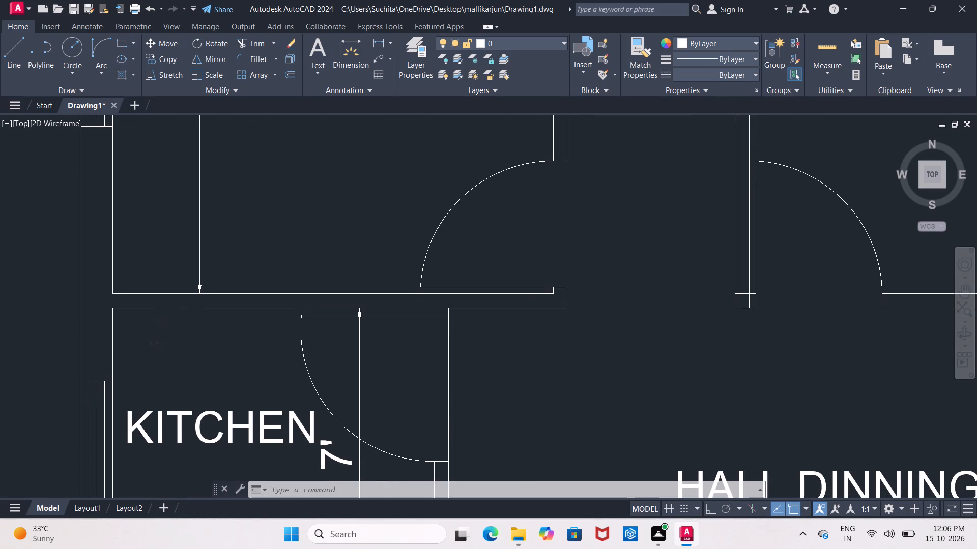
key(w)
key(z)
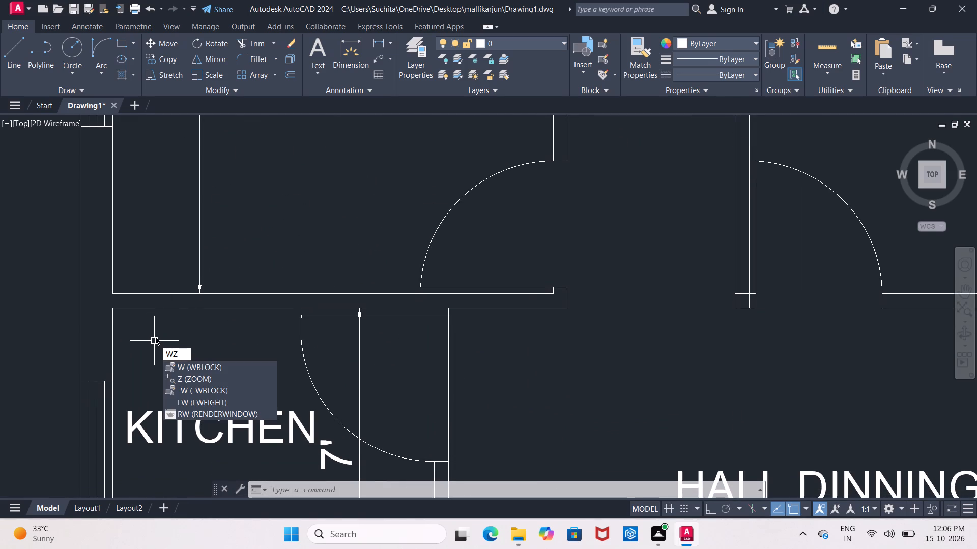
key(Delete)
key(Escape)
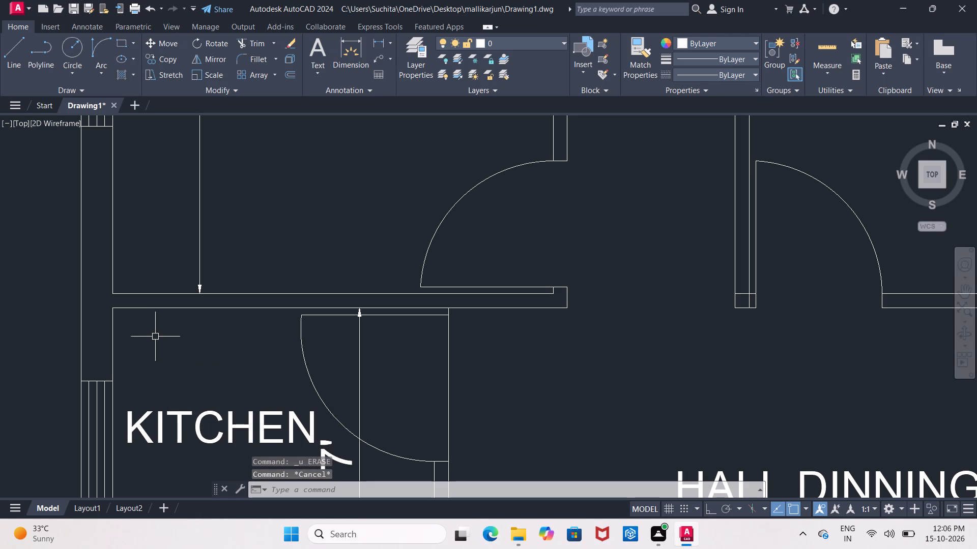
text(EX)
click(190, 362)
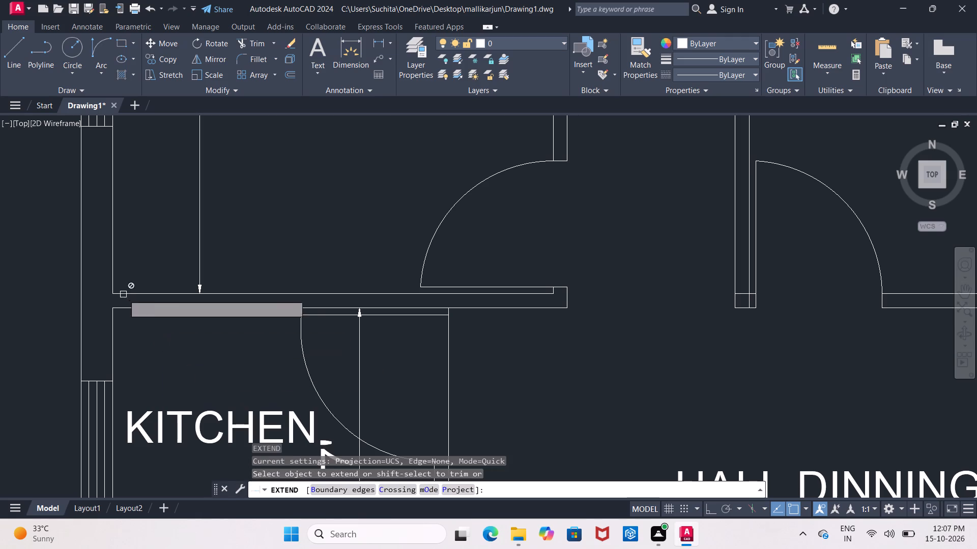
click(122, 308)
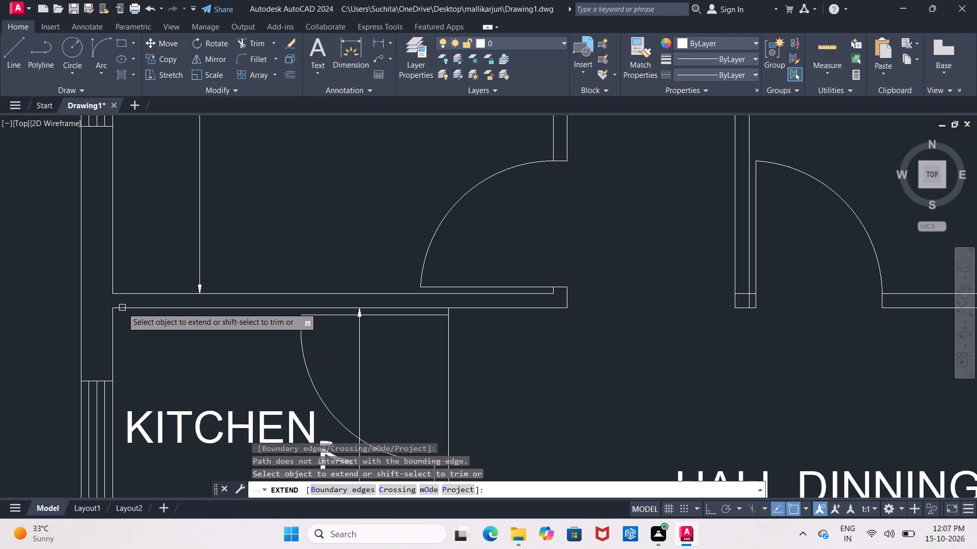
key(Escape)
Delete the kitchen's 7' depth dimension that overlaps its north wall line.
click(127, 310)
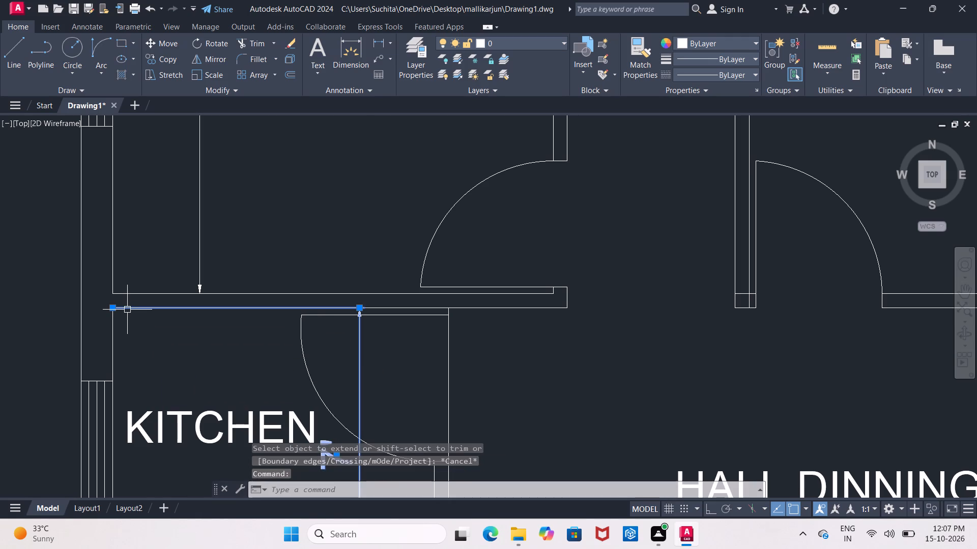
key(Delete)
Extend the kitchen's north and south inner wall lines west to the building's outer wall line.
text(EZ)
key(BackSpace)
key(x)
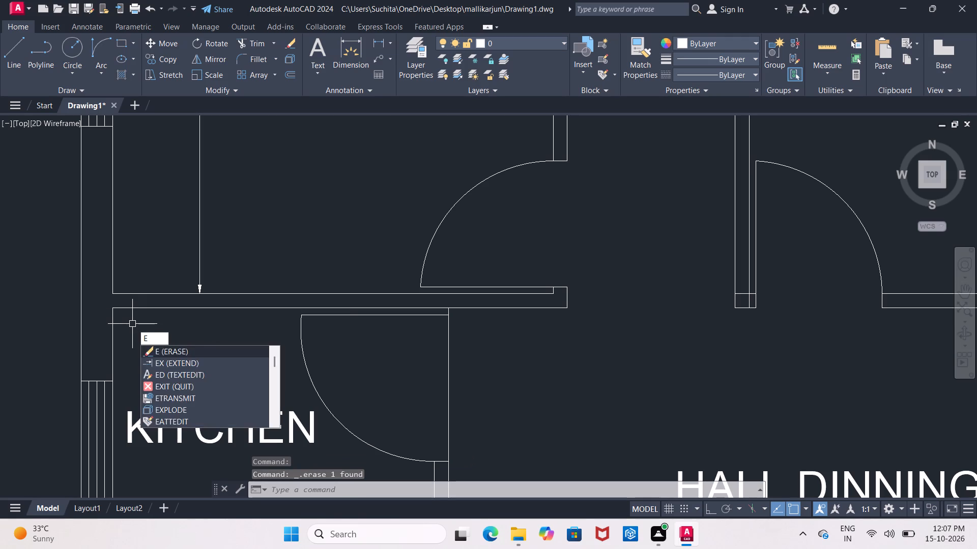
click(161, 349)
click(124, 309)
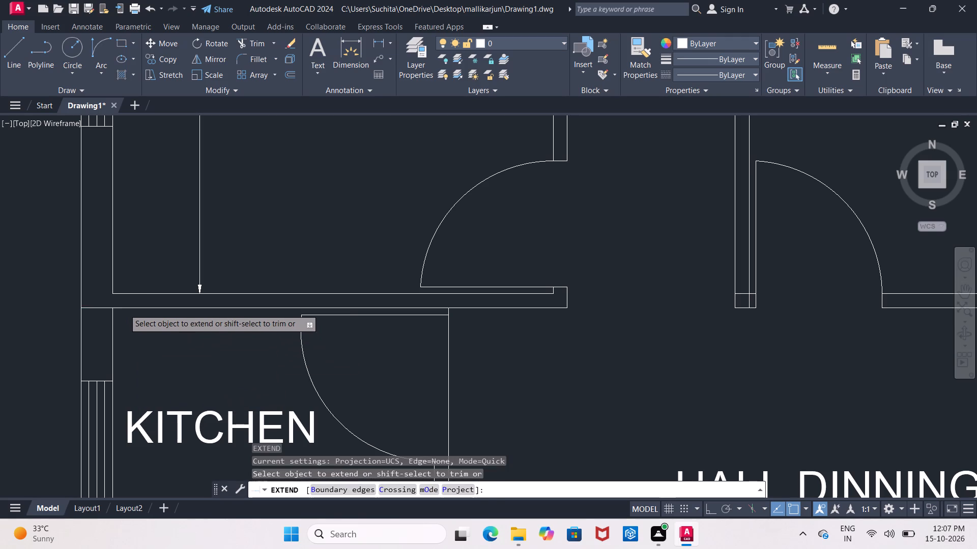
middle_drag(139, 347, 120, 244)
scroll(120, 244, down, 2)
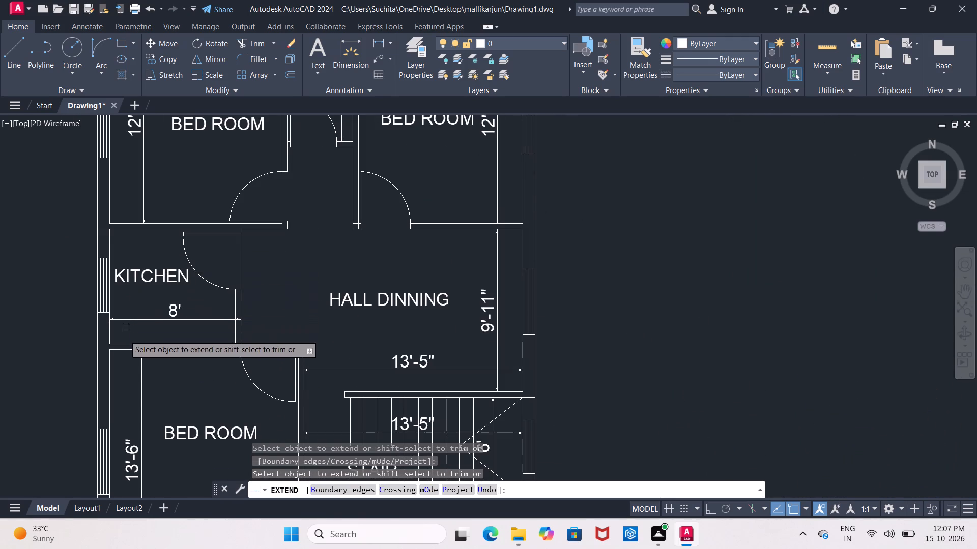
middle_drag(115, 370, 122, 330)
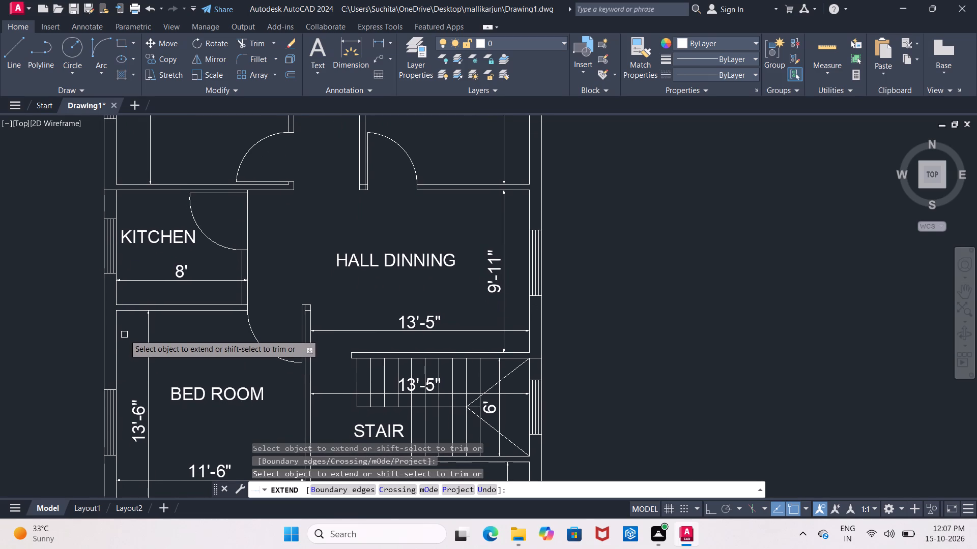
scroll(124, 334, up, 2)
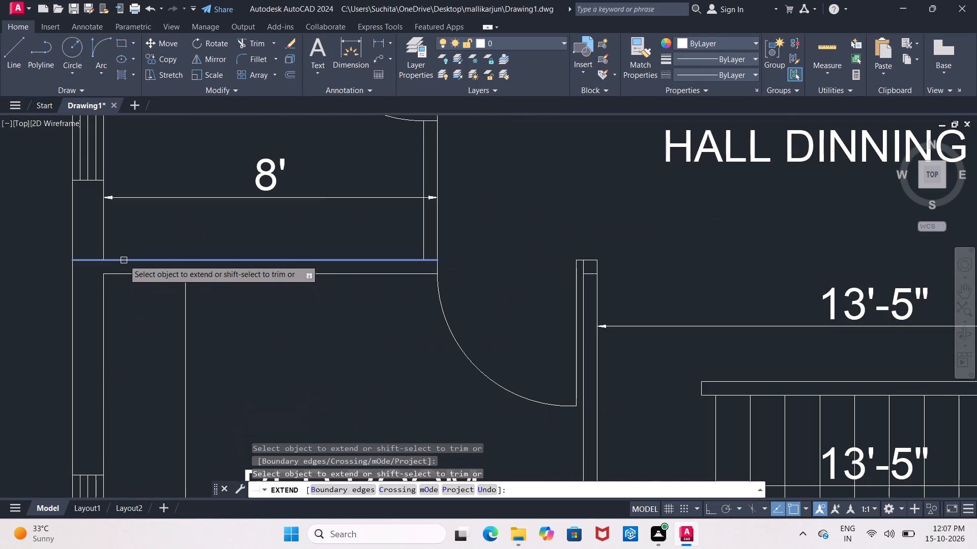
click(124, 260)
scroll(129, 307, down, 3)
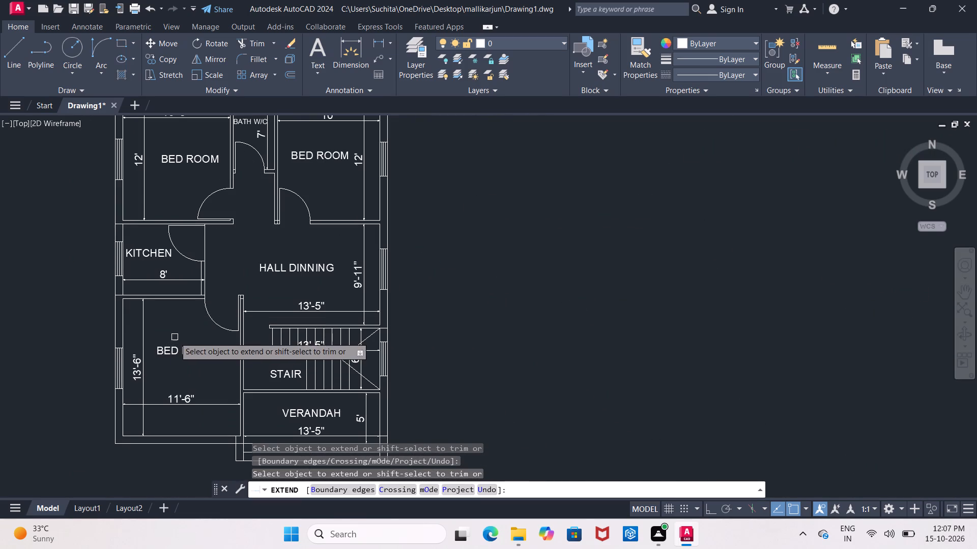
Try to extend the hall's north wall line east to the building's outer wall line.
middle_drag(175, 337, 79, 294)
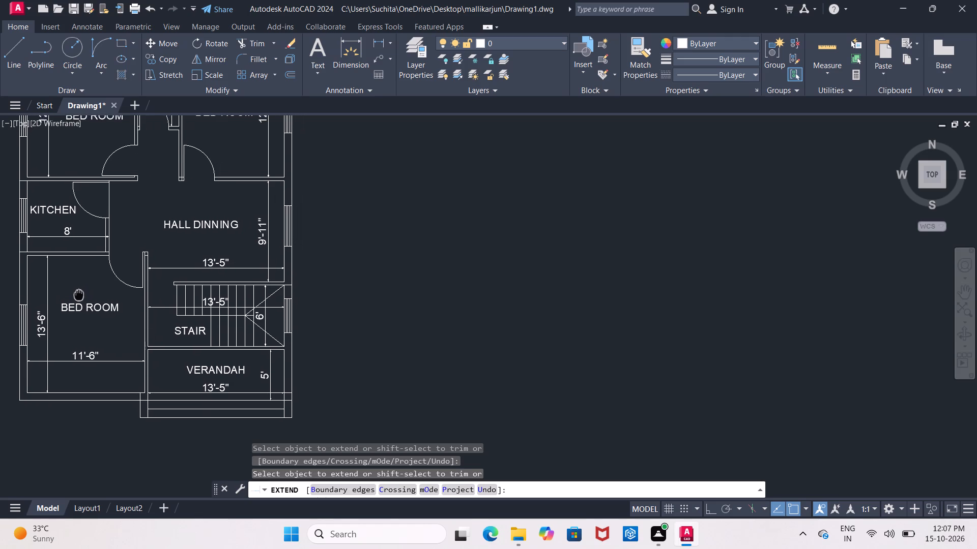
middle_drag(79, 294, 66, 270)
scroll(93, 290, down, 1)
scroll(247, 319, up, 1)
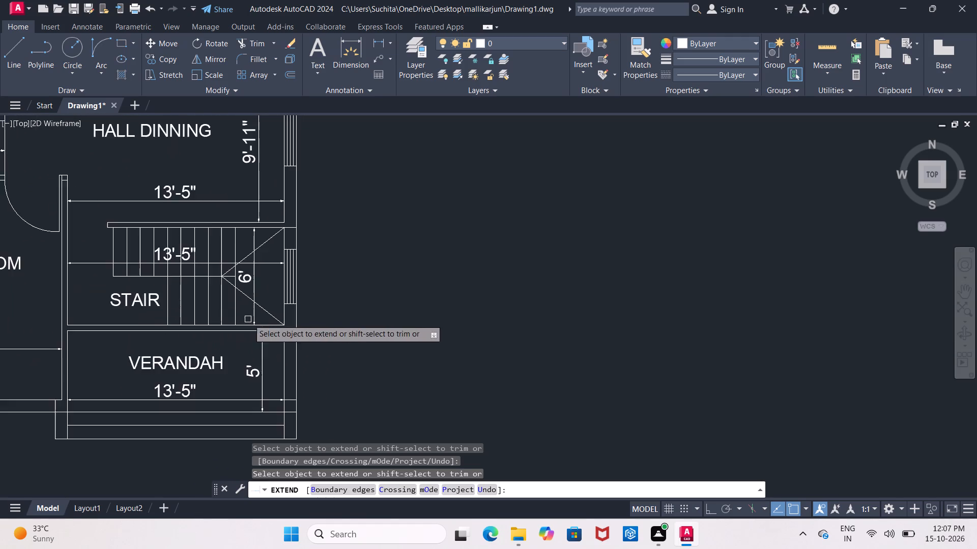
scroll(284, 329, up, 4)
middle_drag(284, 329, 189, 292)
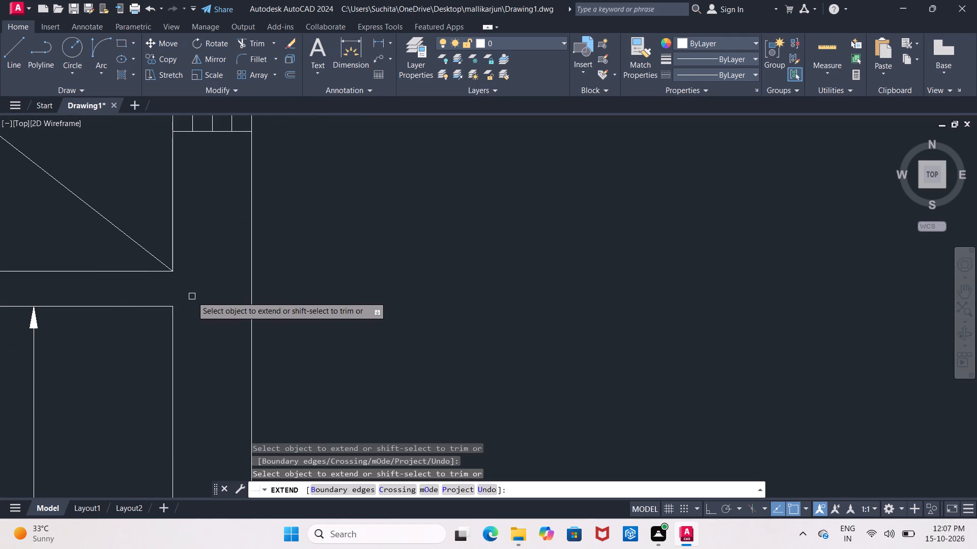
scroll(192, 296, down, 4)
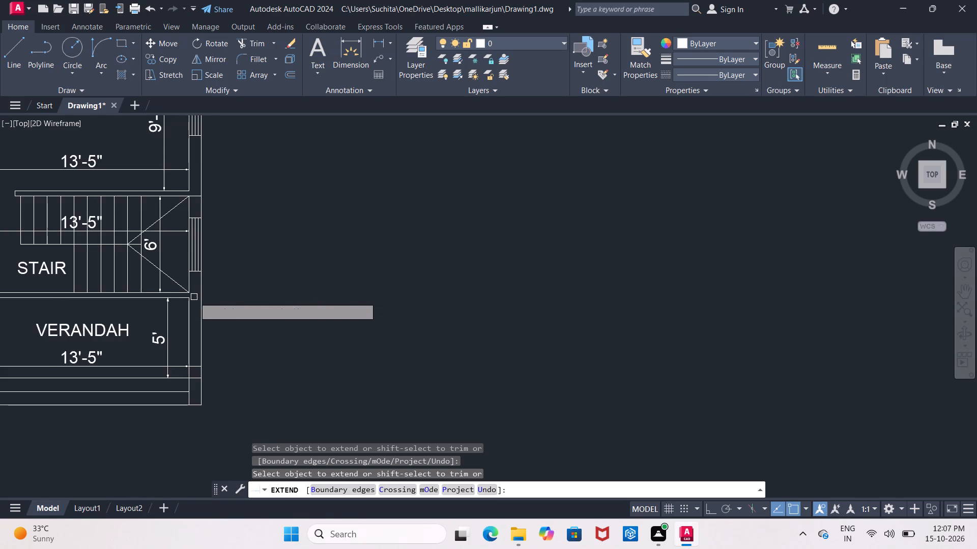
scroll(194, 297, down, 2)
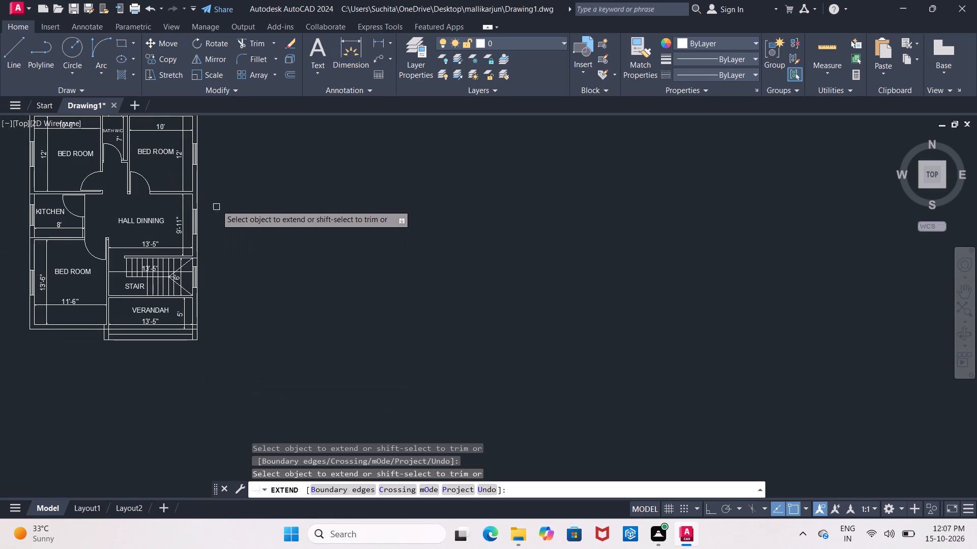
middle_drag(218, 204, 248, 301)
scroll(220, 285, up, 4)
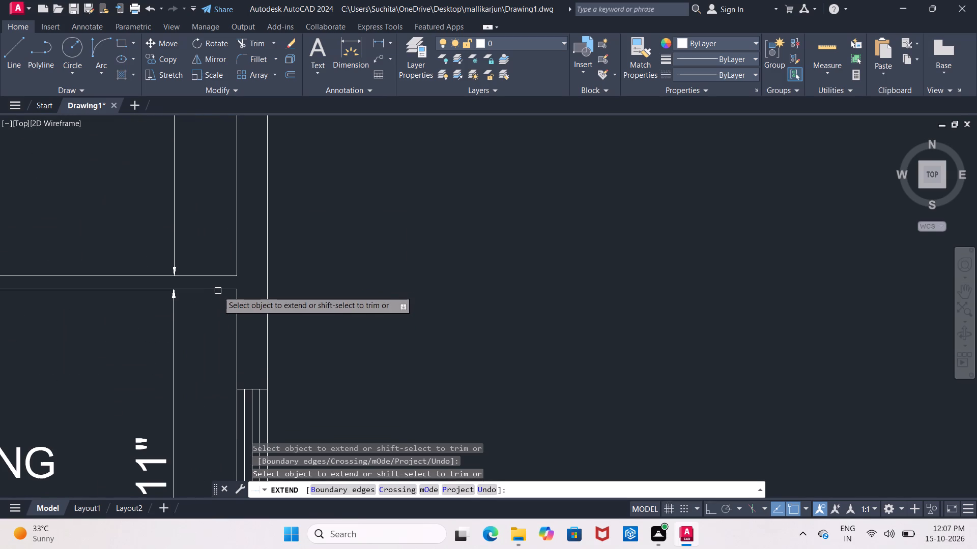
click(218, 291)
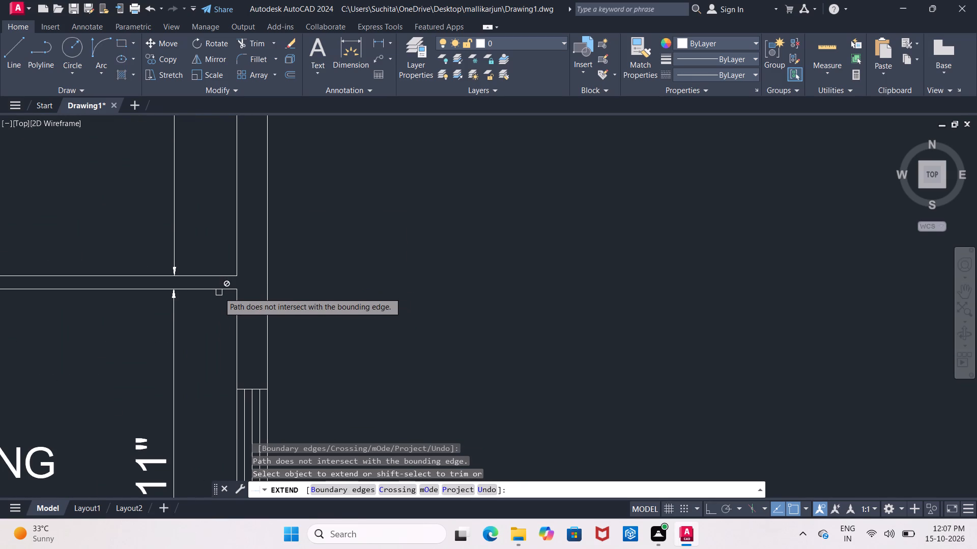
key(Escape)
Delete the hall's 9'-11" depth dimension that overlaps its north wall line.
click(219, 290)
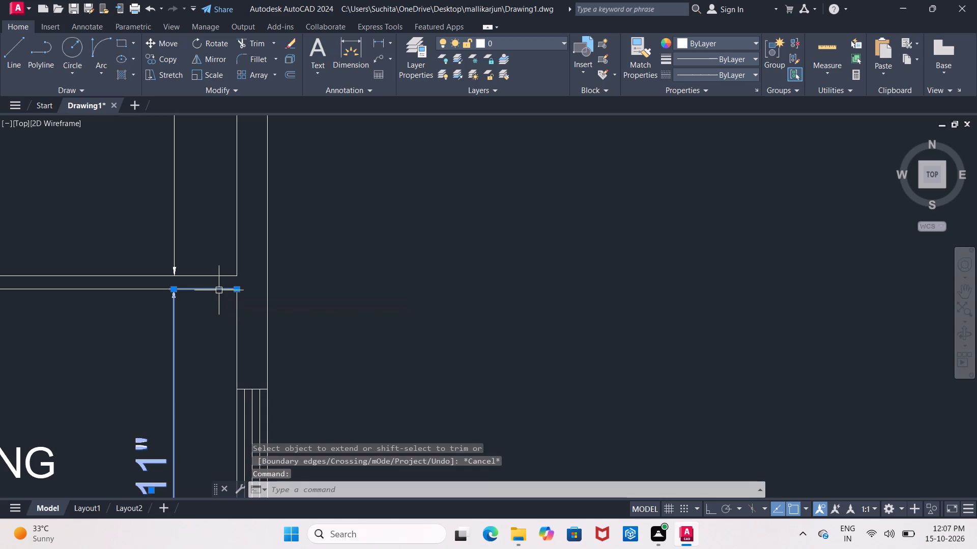
key(Delete)
Extend the hall's north wall line, below the northeast bedroom, east to the building's outer wall line.
text(EX)
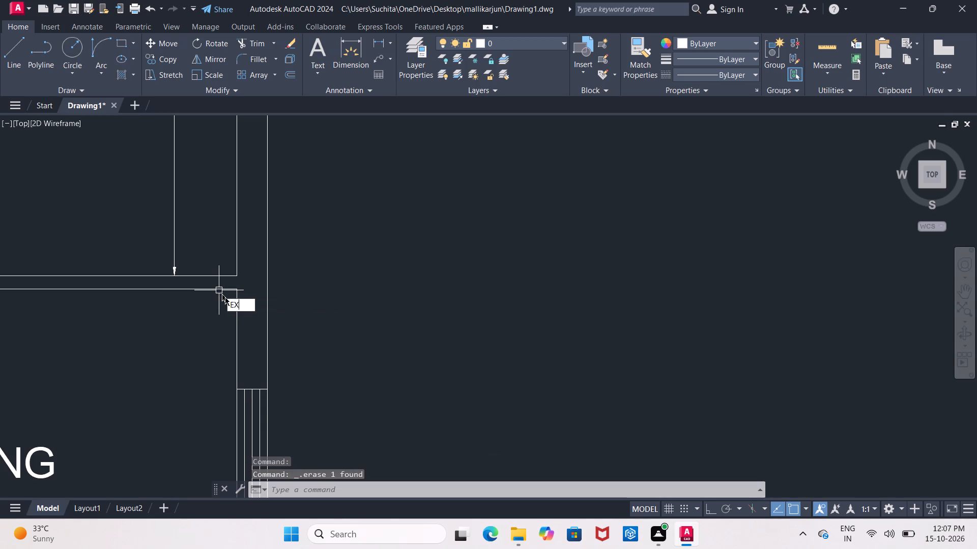
click(264, 319)
click(214, 291)
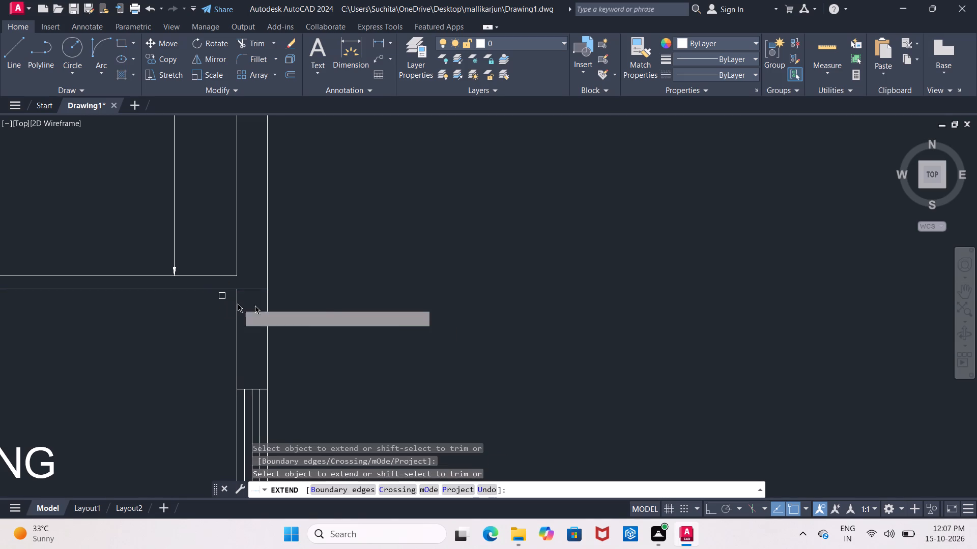
key(Escape)
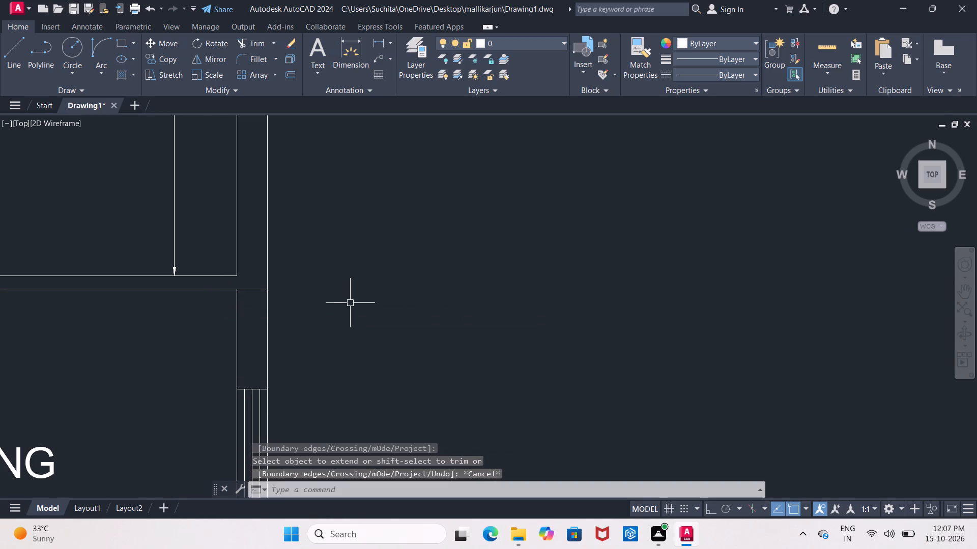
Turn on Ortho mode for drawing in the empty space east of the floor plan.
scroll(350, 303, down, 3)
middle_drag(350, 274, 340, 317)
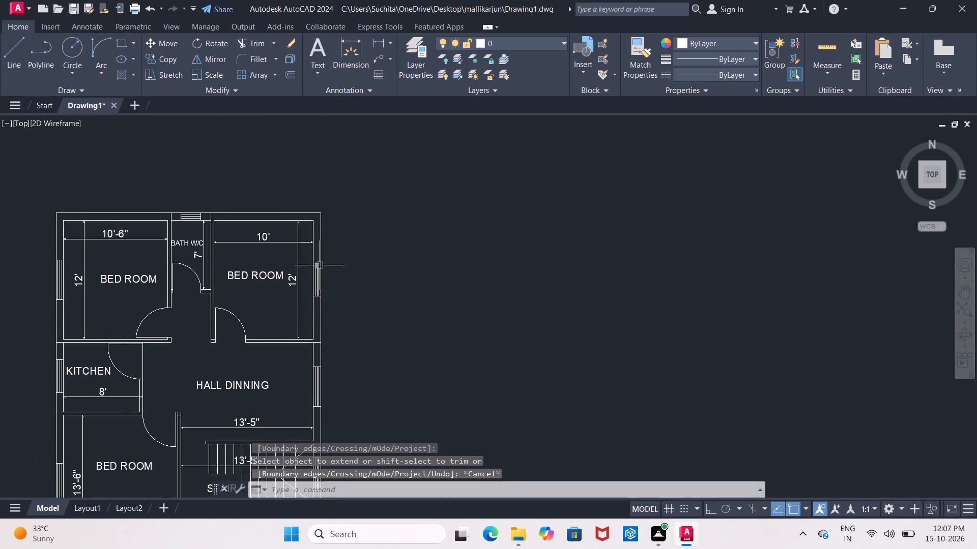
scroll(321, 237, up, 1)
key(Escape)
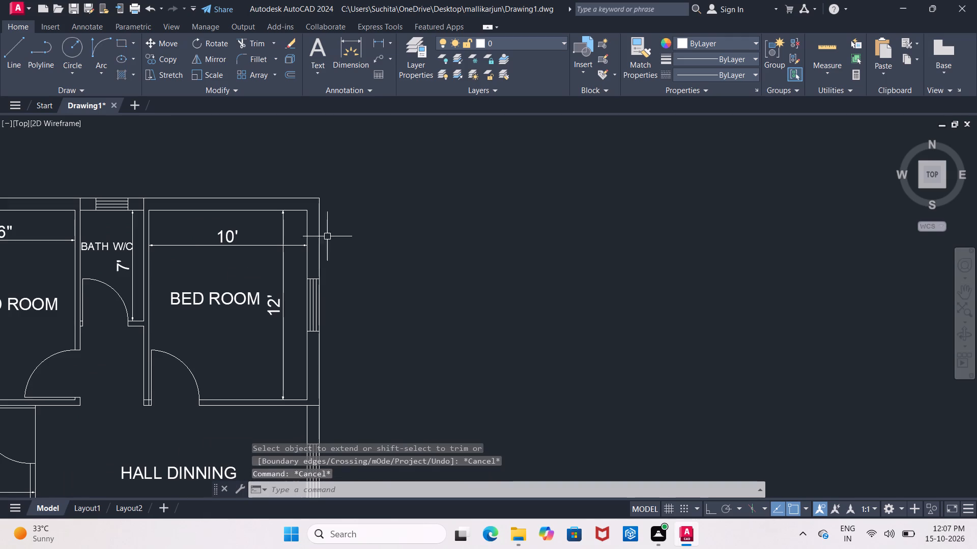
click(122, 42)
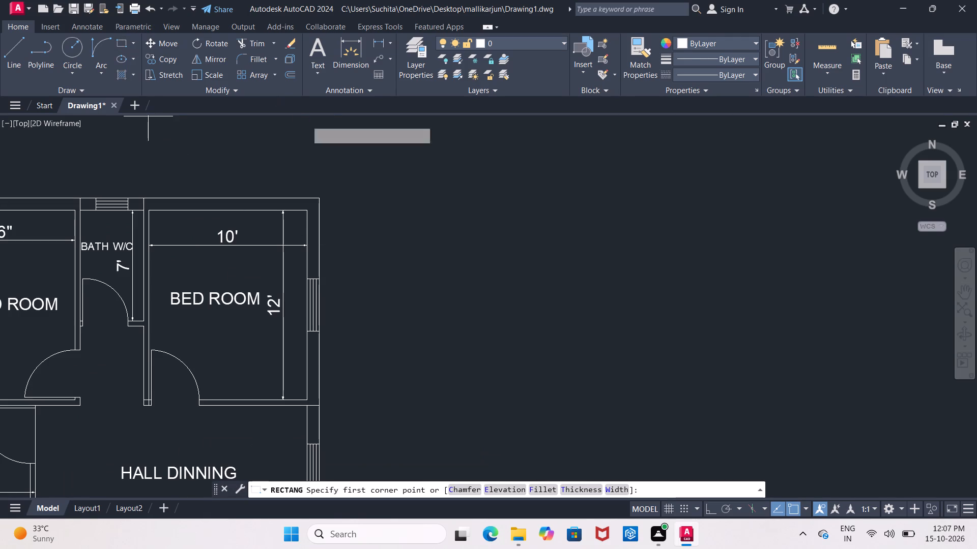
click(493, 218)
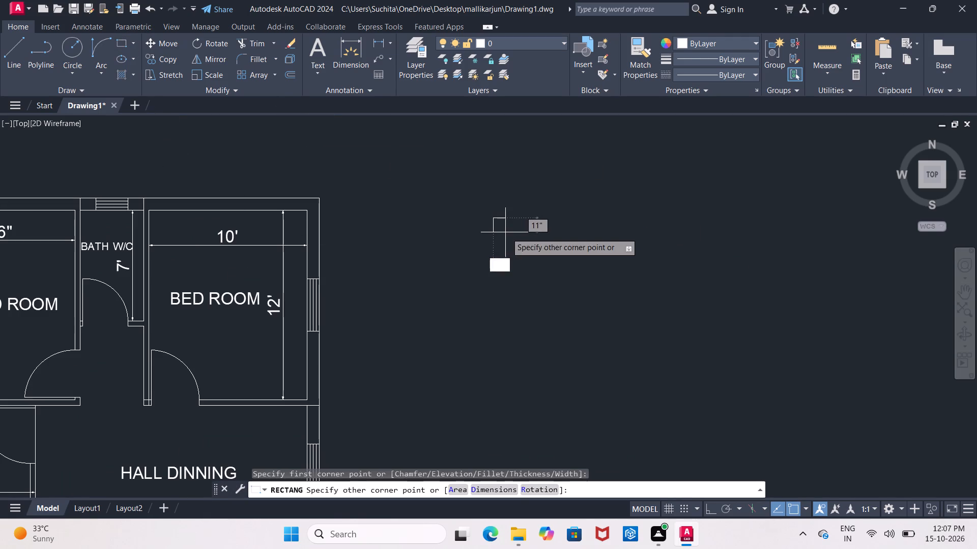
click(709, 511)
key(Escape)
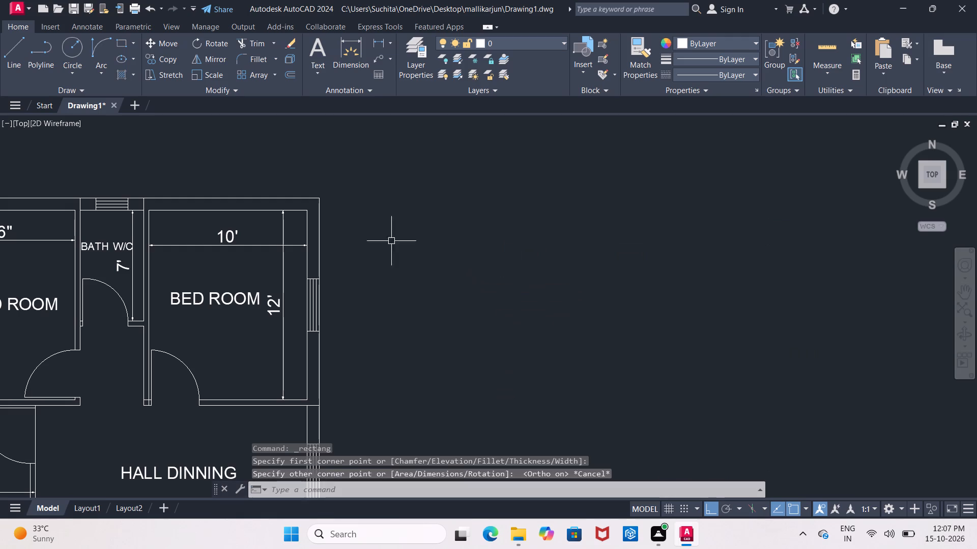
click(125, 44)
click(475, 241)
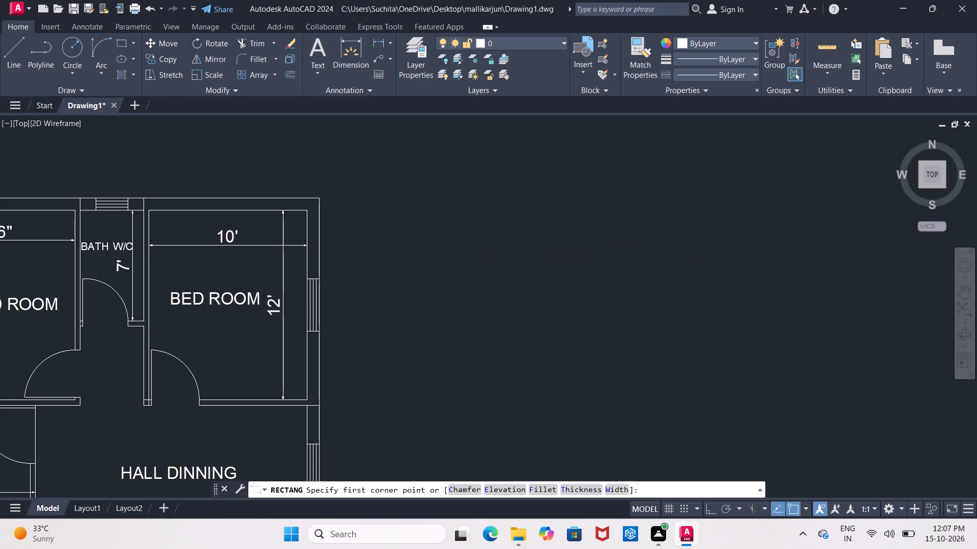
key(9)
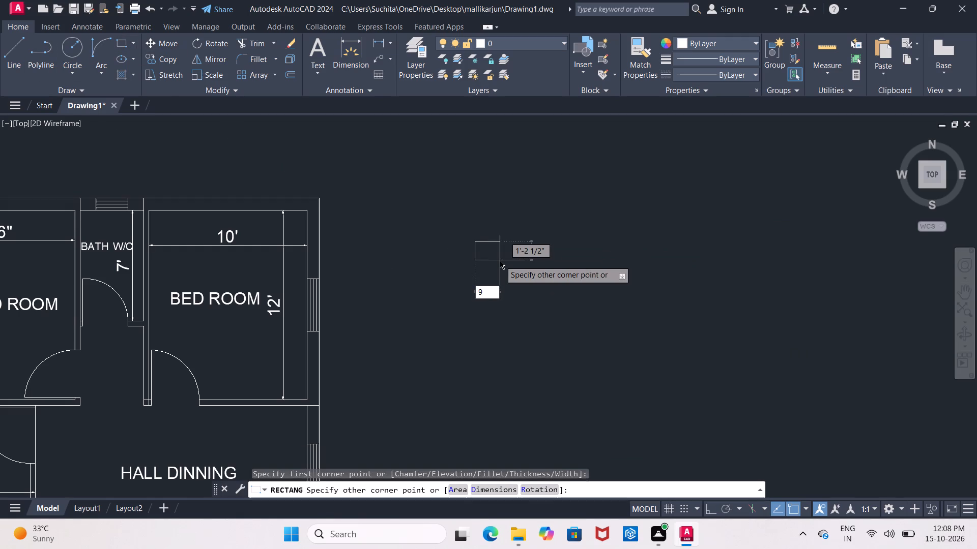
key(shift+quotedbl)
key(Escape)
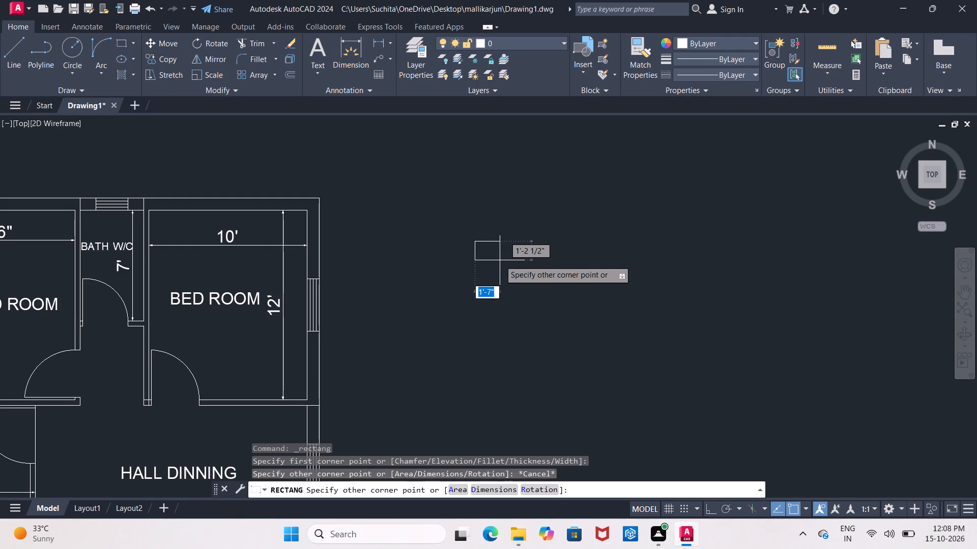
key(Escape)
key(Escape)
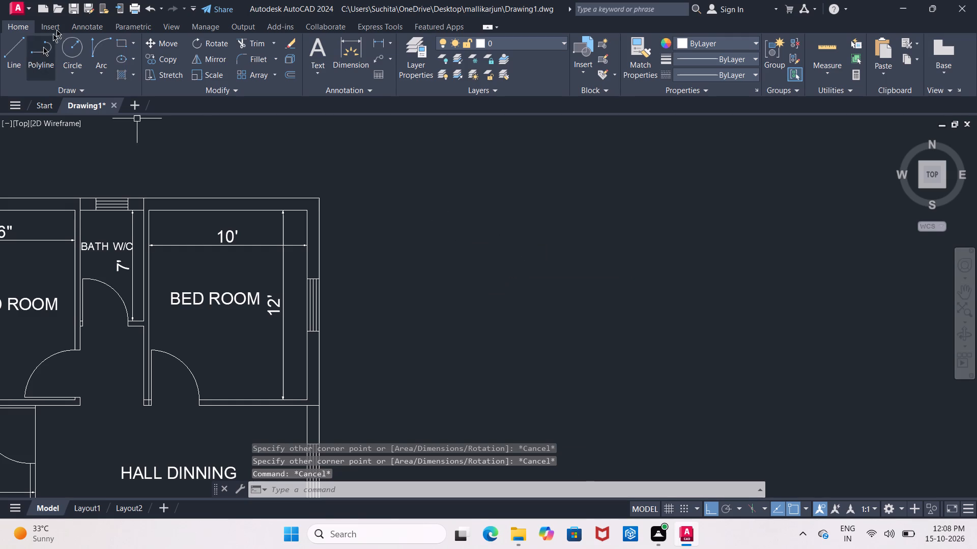
Draw a 9" by 9" rectangle in the empty space east of the northeast bedroom.
click(127, 42)
click(525, 197)
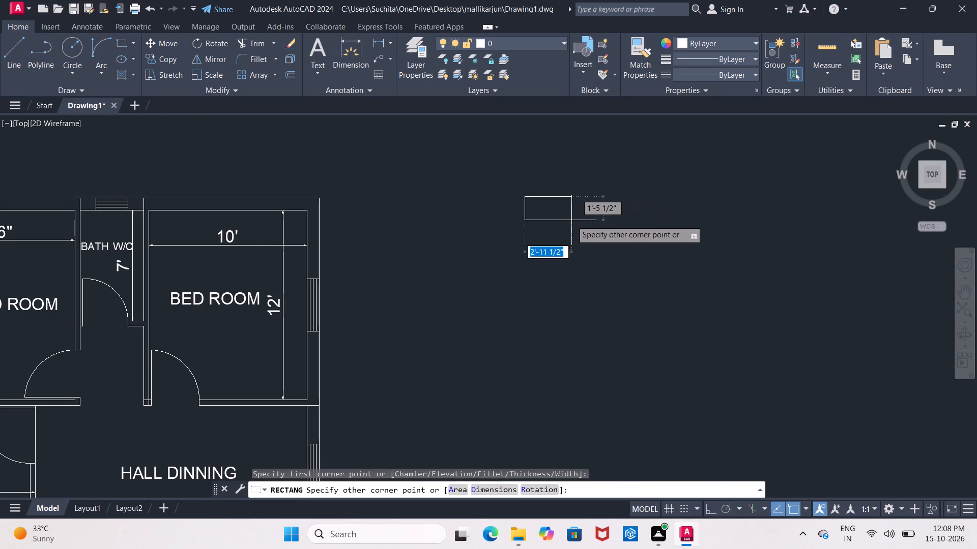
key(9)
key(shift+quotedbl)
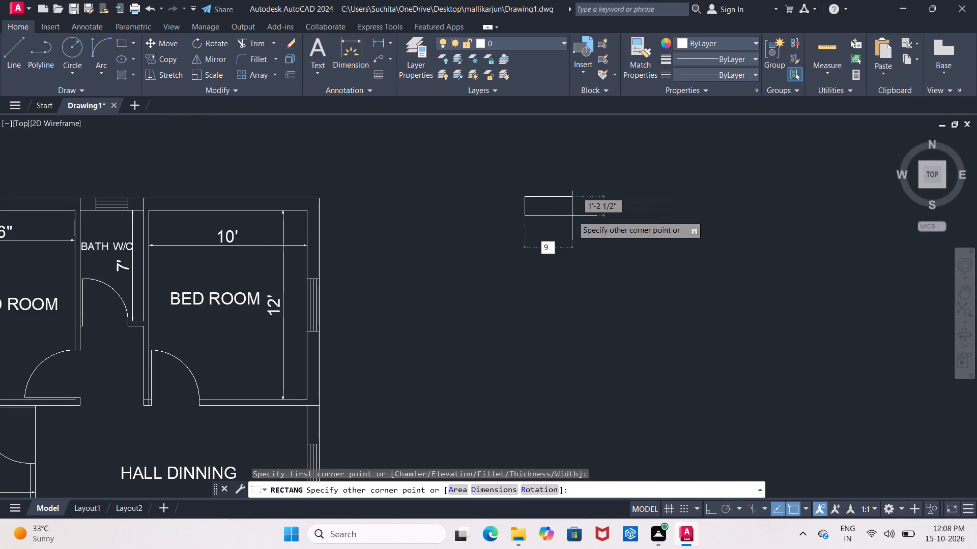
key(Tab)
text(9")
key(Tab)
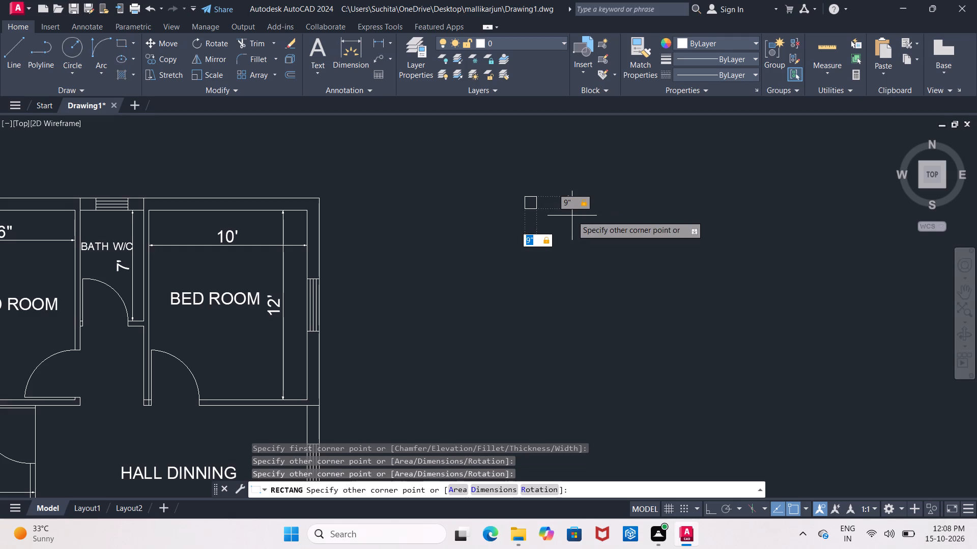
click(594, 281)
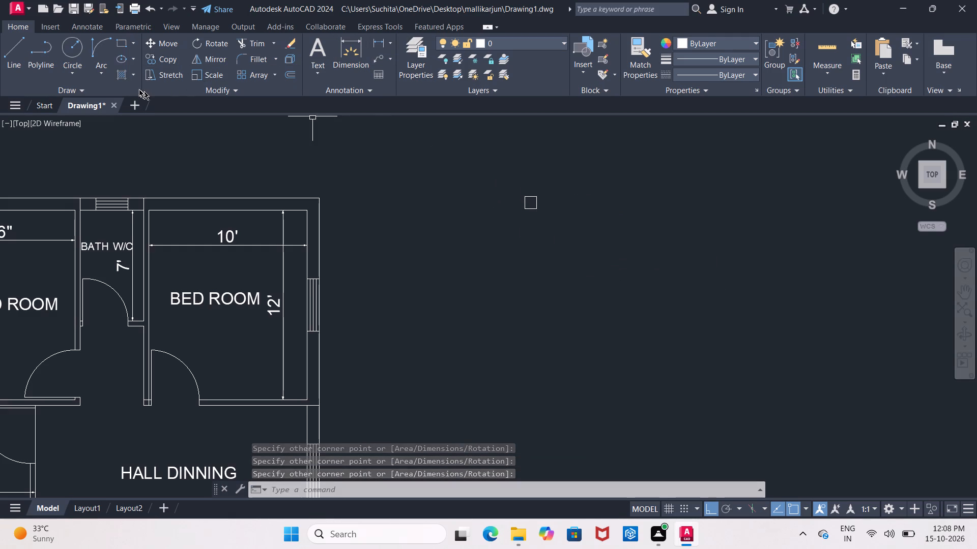
Hatch the inside of the 9" square with the SOLID pattern.
click(127, 76)
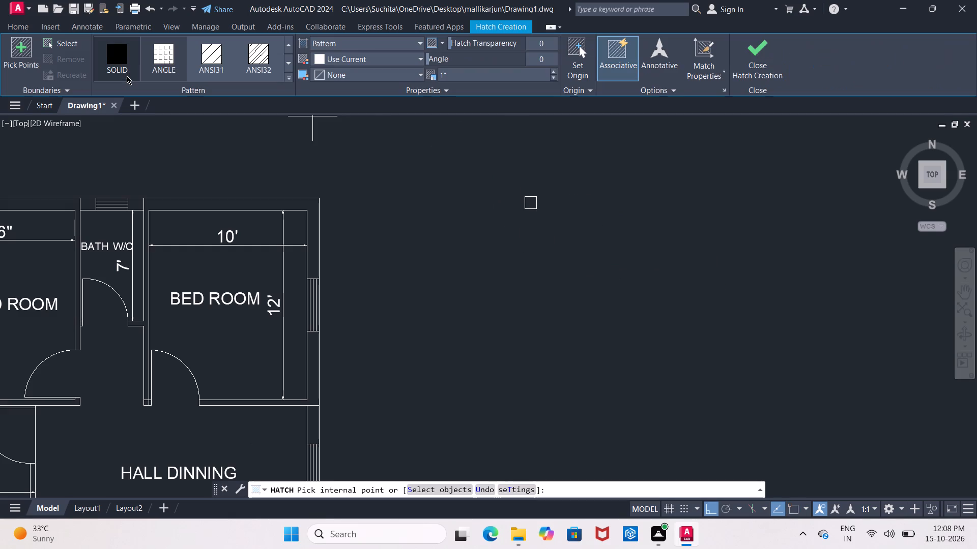
click(122, 54)
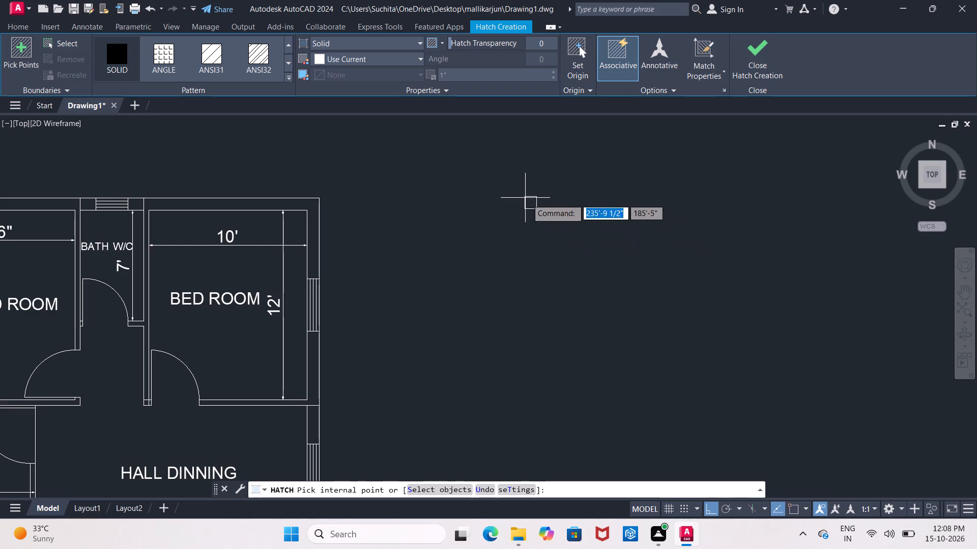
click(531, 199)
key(Escape)
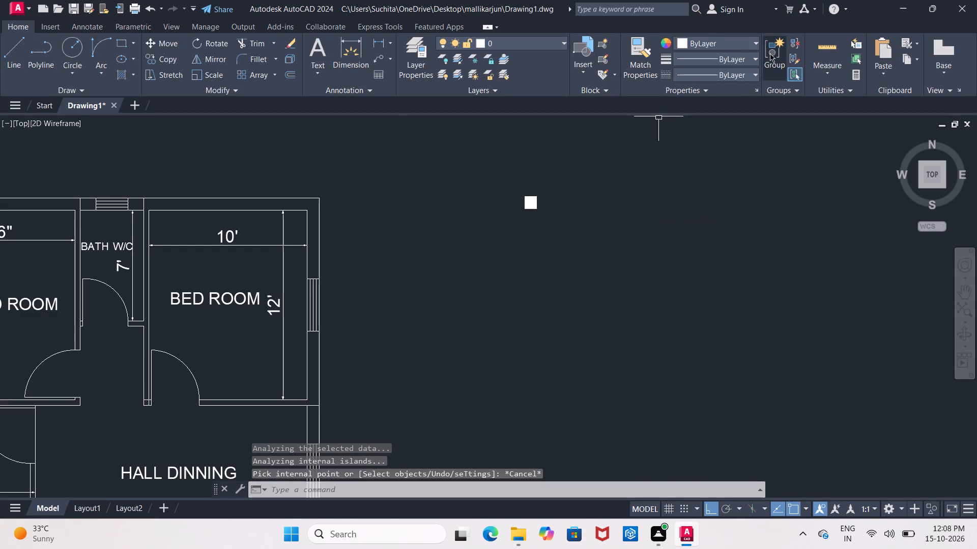
Set the current object colour to Red and draw a short horizontal reference line just above the filled square.
click(747, 47)
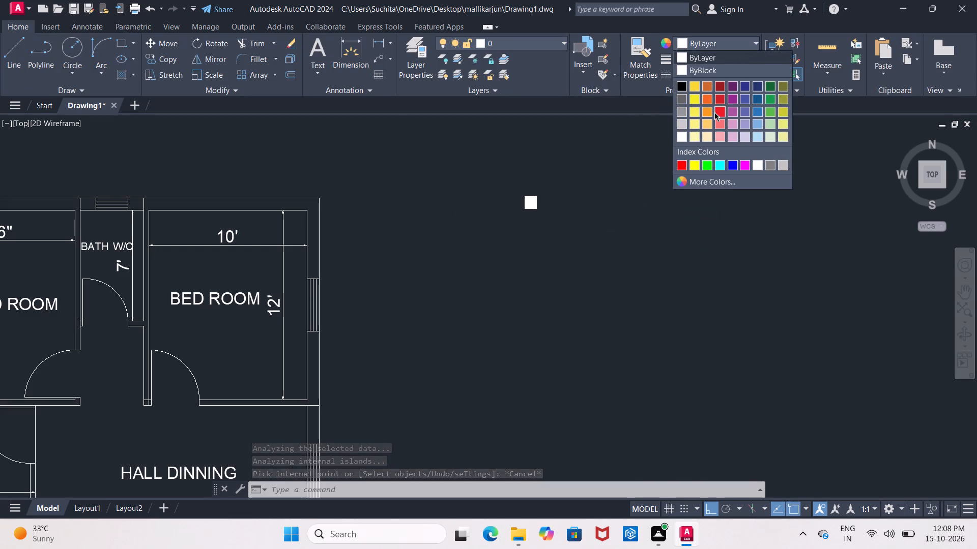
click(686, 168)
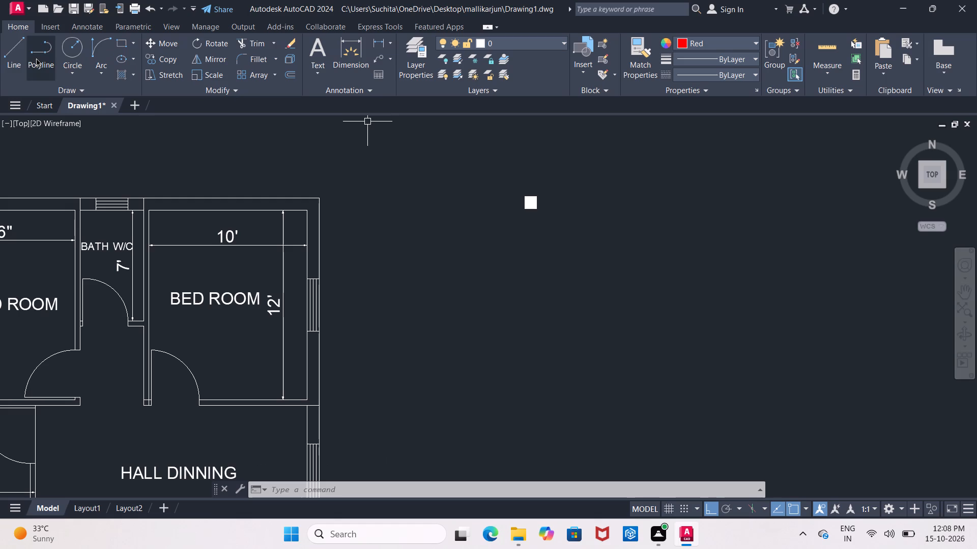
click(16, 52)
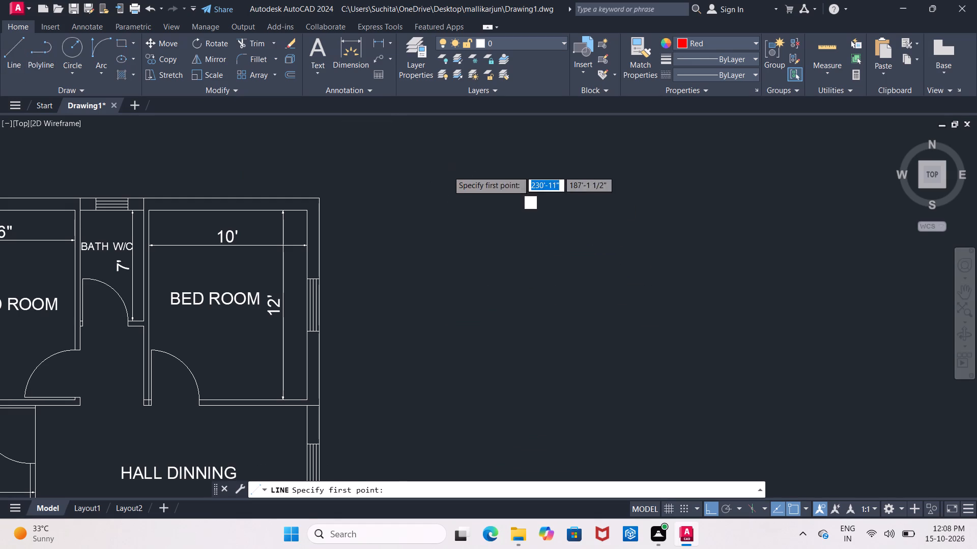
click(448, 171)
click(584, 173)
key(Escape)
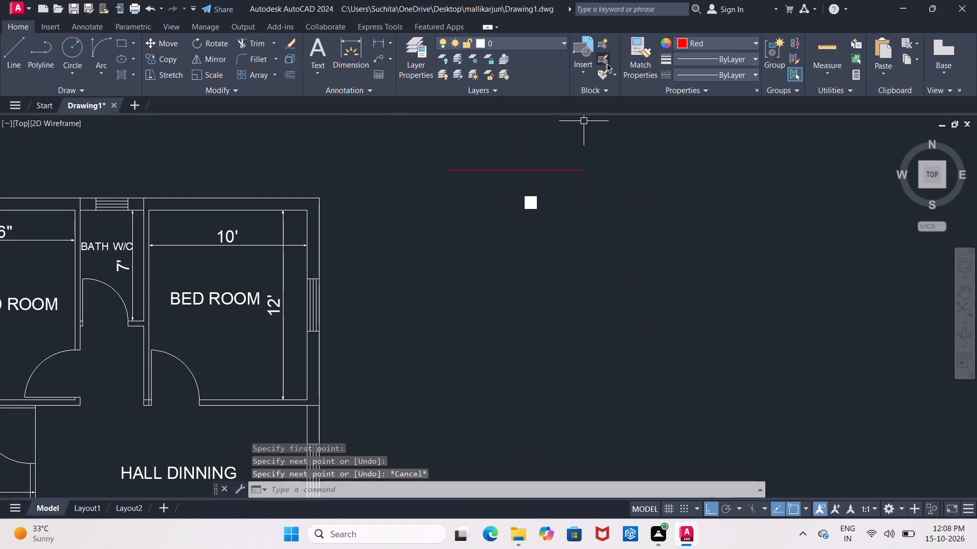
Match the properties of the red line onto the filled square and its outline.
click(639, 51)
click(568, 169)
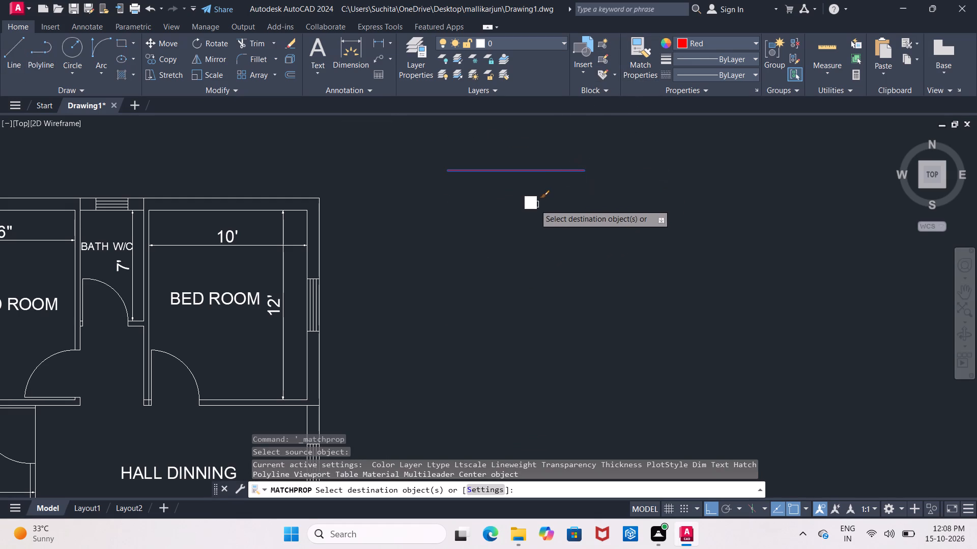
click(513, 189)
click(591, 239)
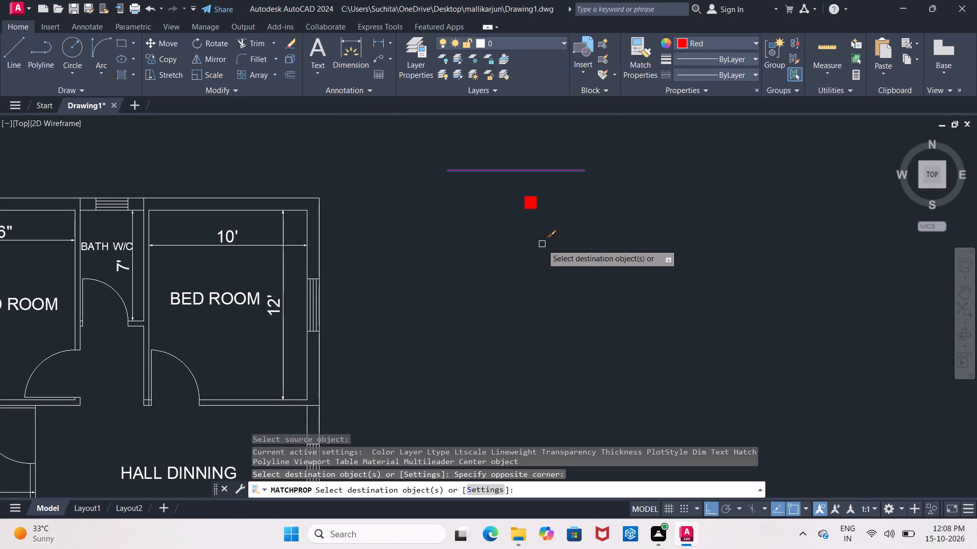
key(Escape)
Delete the red reference line and reset the current object colour to ByLayer.
click(550, 171)
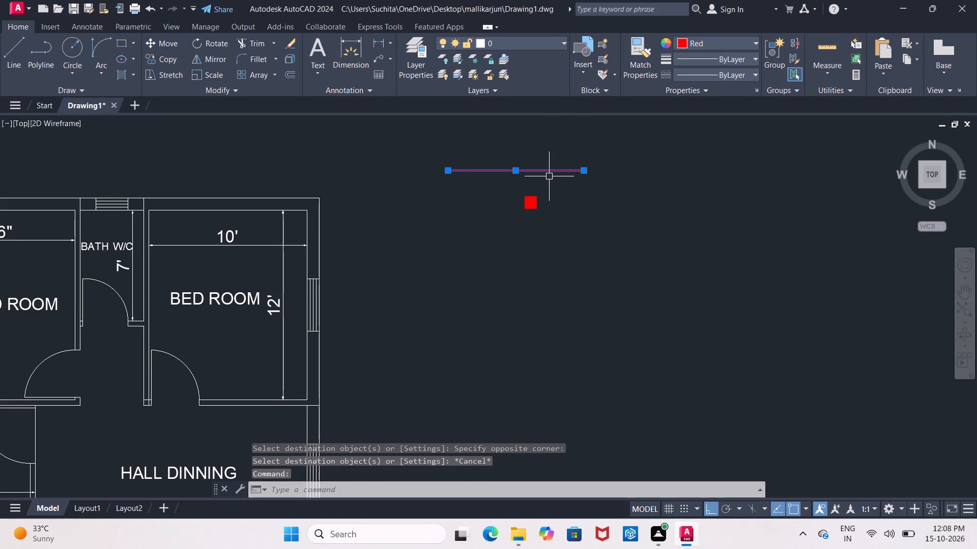
key(Delete)
click(732, 39)
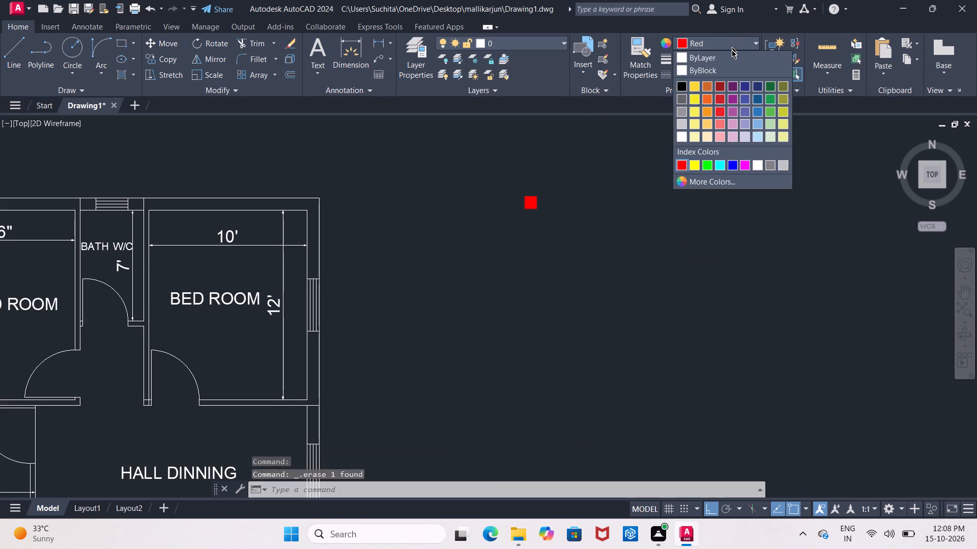
click(706, 61)
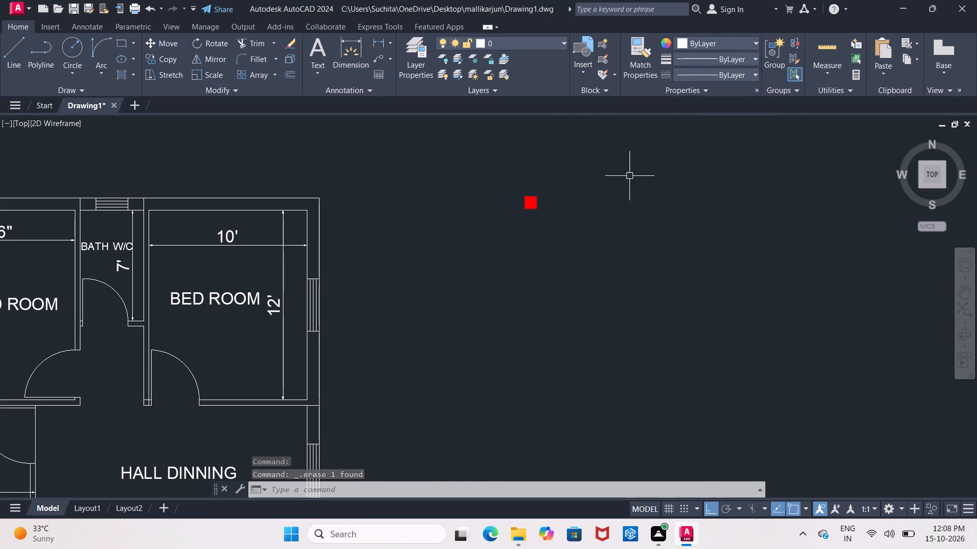
With Ortho off, move the red square by its upper-right corner onto the building's northeast outer wall corner.
click(502, 177)
click(565, 248)
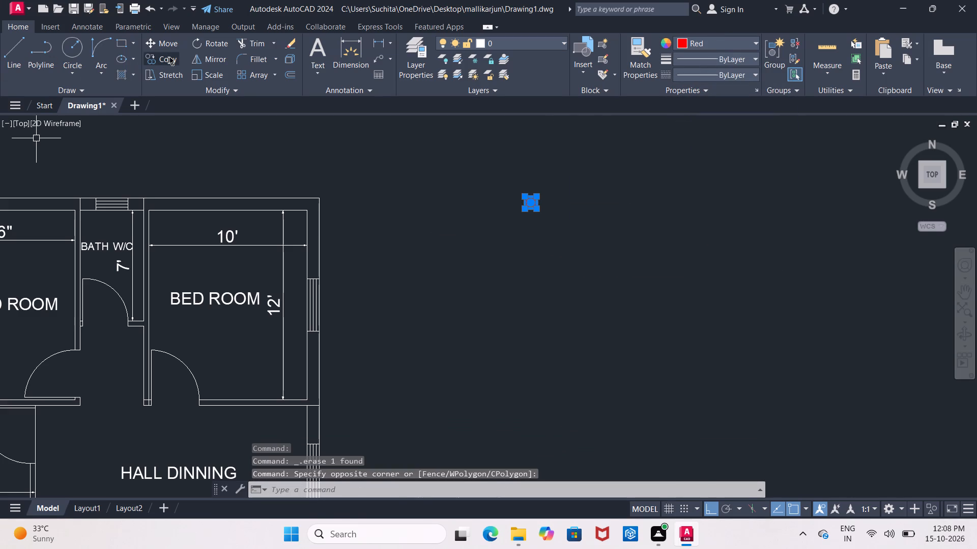
click(170, 46)
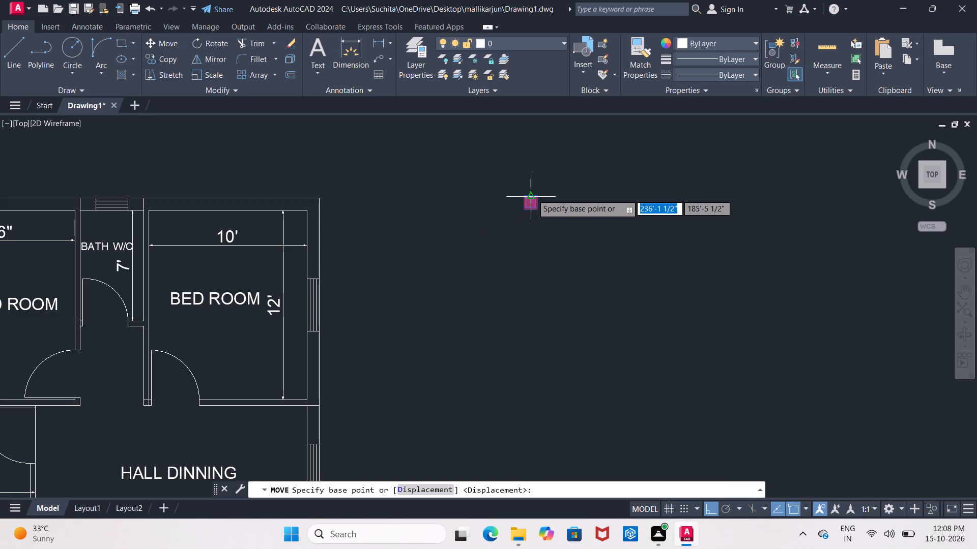
scroll(538, 195, up, 2)
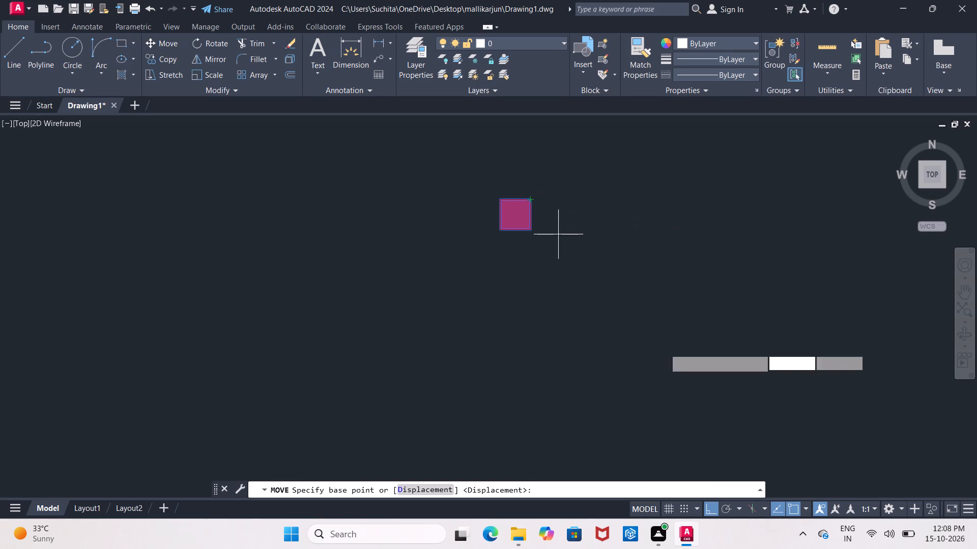
click(709, 510)
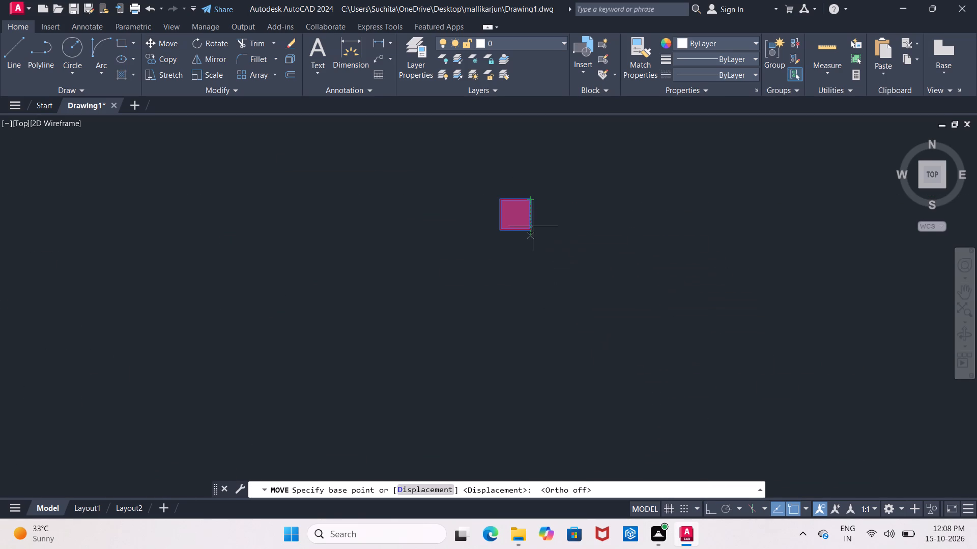
click(531, 200)
middle_drag(405, 288, 679, 184)
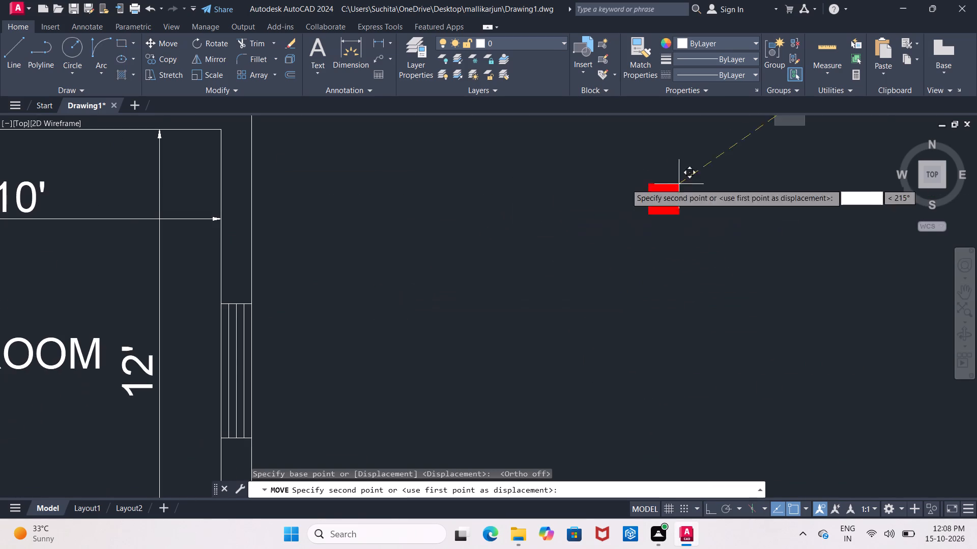
middle_drag(365, 200, 406, 349)
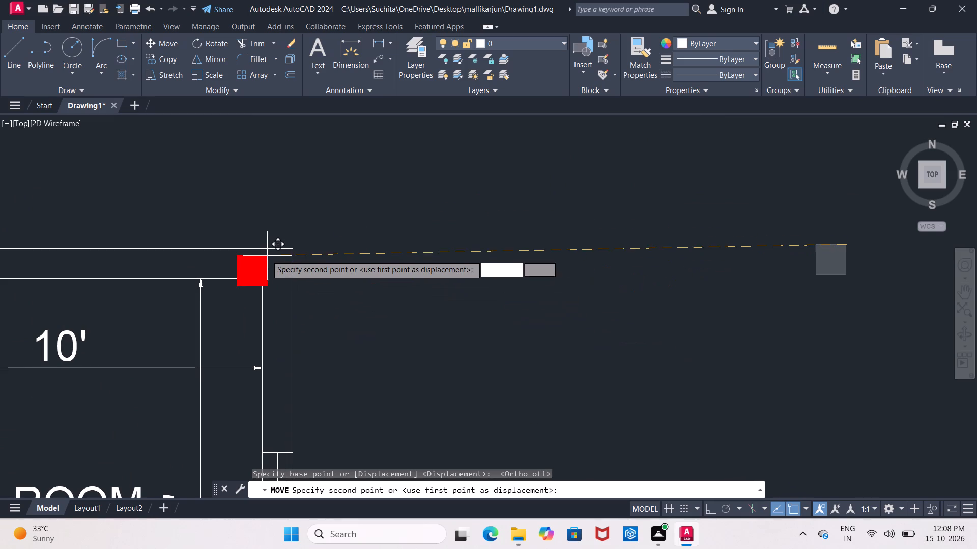
scroll(266, 255, up, 2)
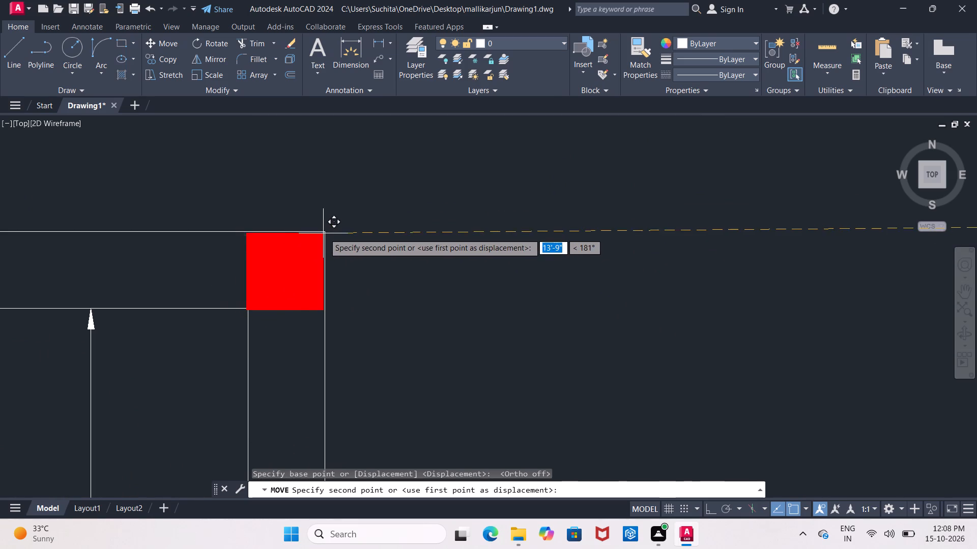
click(324, 233)
Copy the red square from its lower-right corner into the north wall at the bath's inner northeast corner.
drag(234, 217, 262, 246)
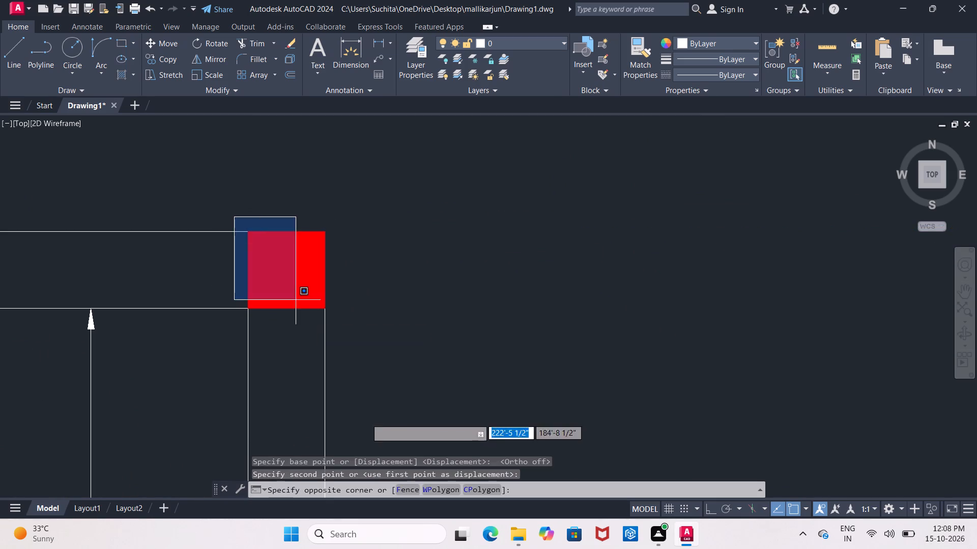
click(401, 399)
click(171, 63)
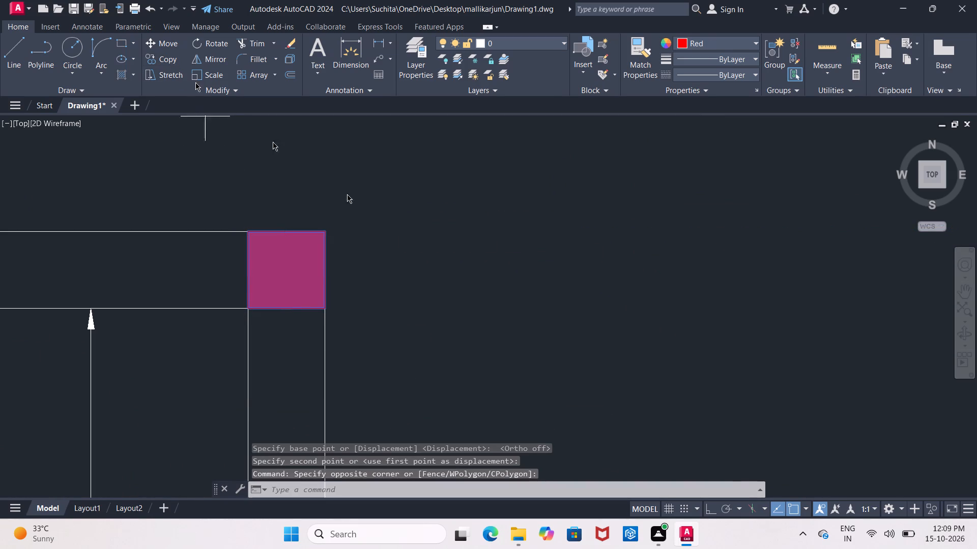
scroll(365, 250, down, 2)
middle_drag(396, 262, 491, 287)
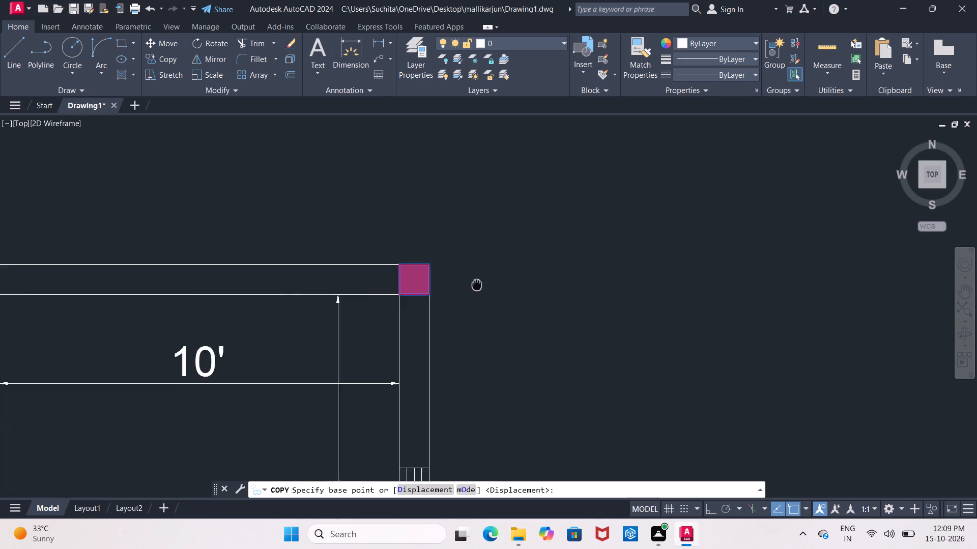
middle_drag(491, 287, 568, 276)
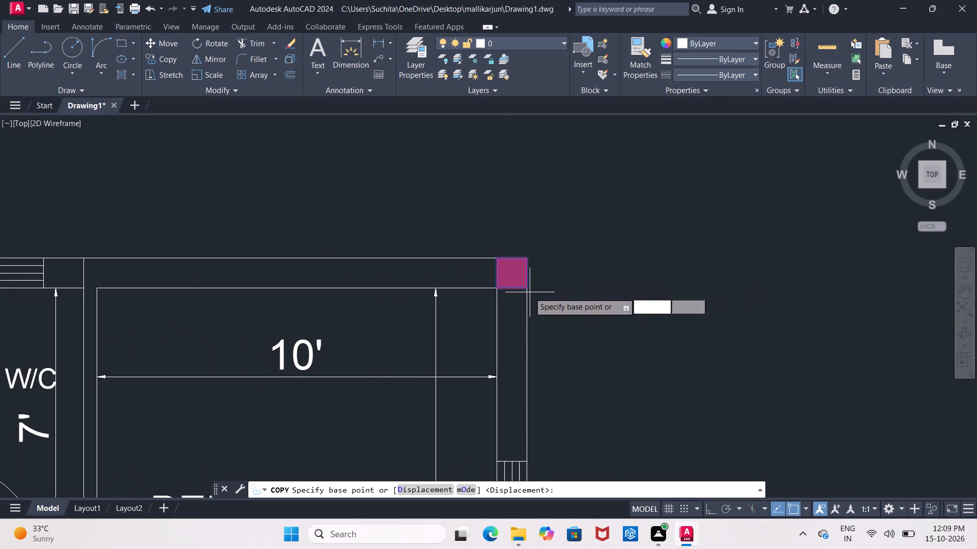
drag(525, 286, 497, 286)
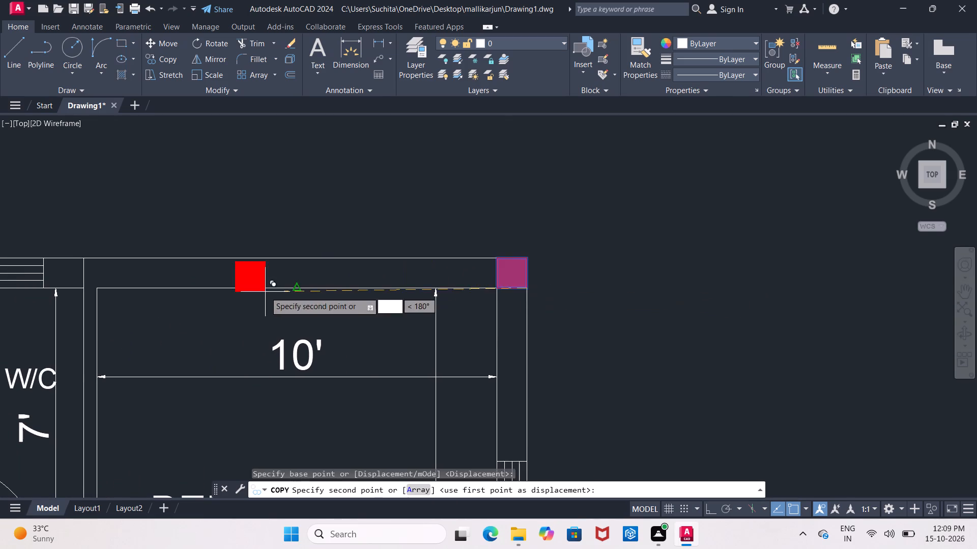
middle_drag(265, 292, 504, 287)
scroll(346, 282, up, 3)
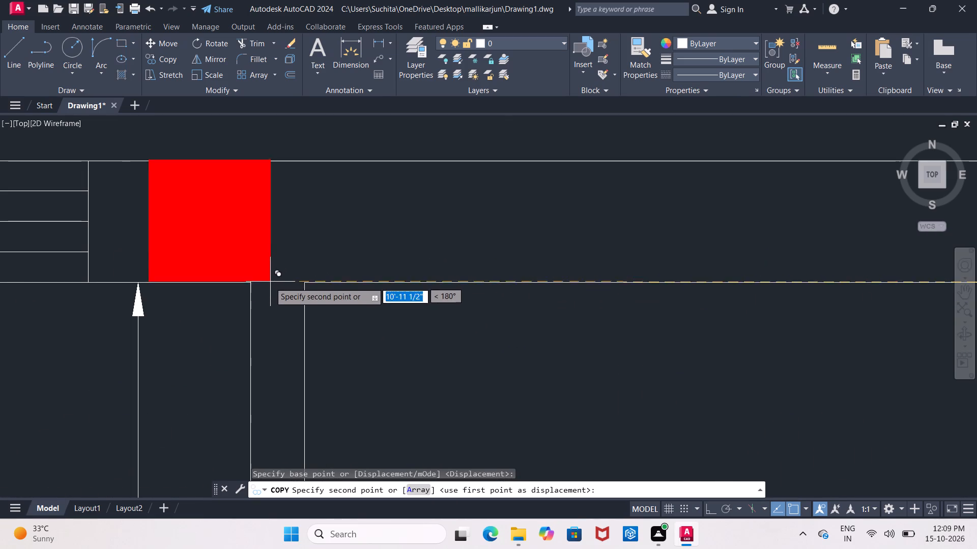
click(253, 282)
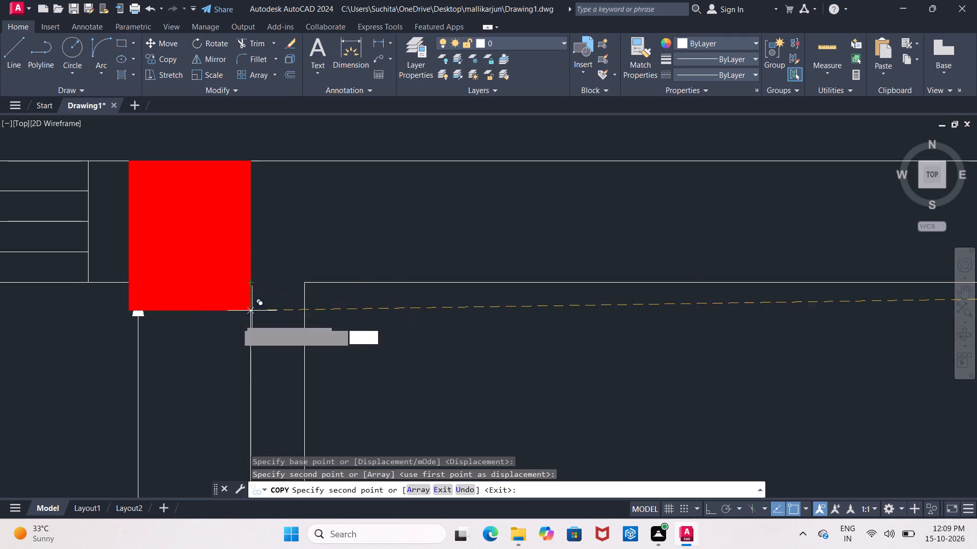
Place another copy of the red square in the north wall at the bath's inner northwest corner.
middle_drag(234, 327, 691, 263)
scroll(366, 307, down, 2)
middle_drag(394, 319, 454, 325)
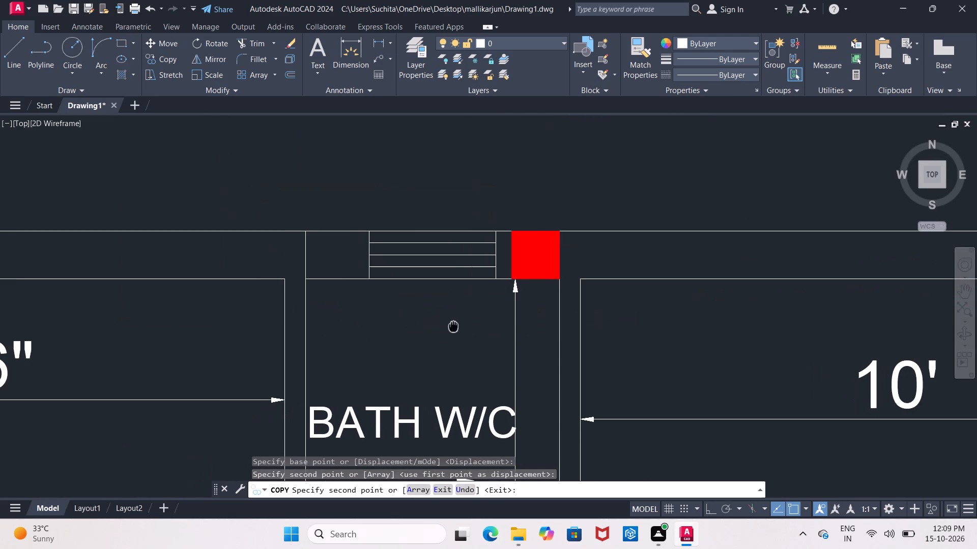
middle_drag(454, 325, 484, 325)
scroll(354, 300, up, 2)
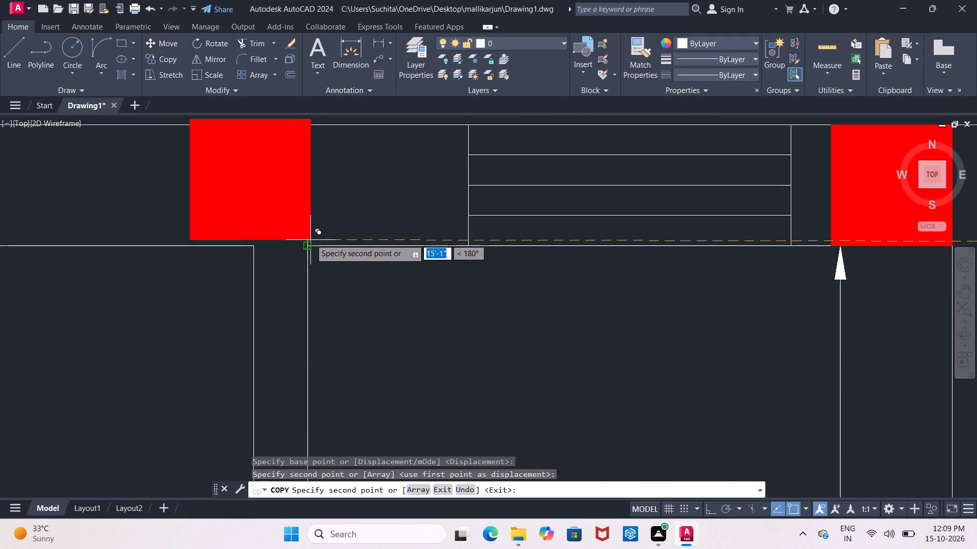
click(309, 246)
Place a spare copy of the red square in the empty space north of the northwest bedroom and end the copying.
middle_drag(323, 379, 407, 347)
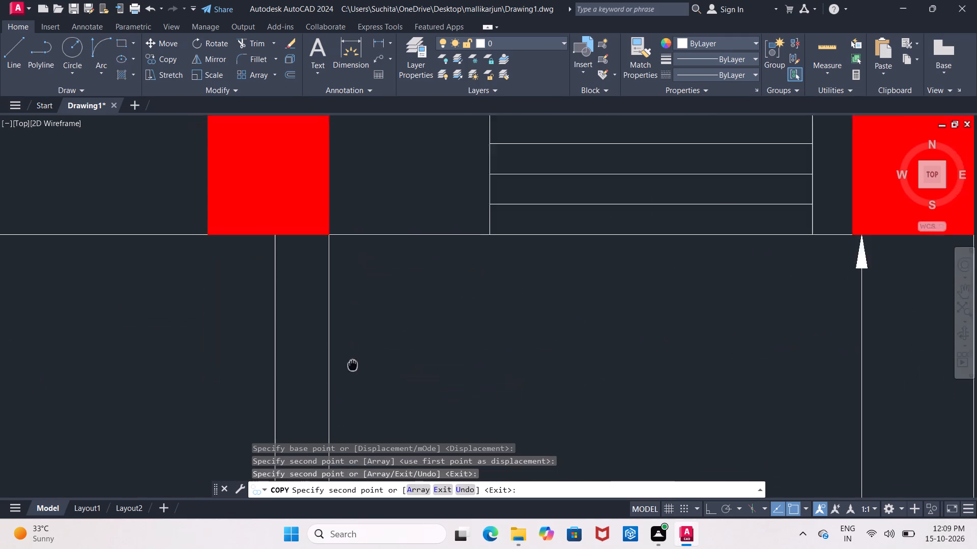
middle_drag(407, 347, 590, 311)
middle_drag(285, 356, 716, 403)
scroll(476, 278, down, 2)
middle_drag(476, 280, 498, 356)
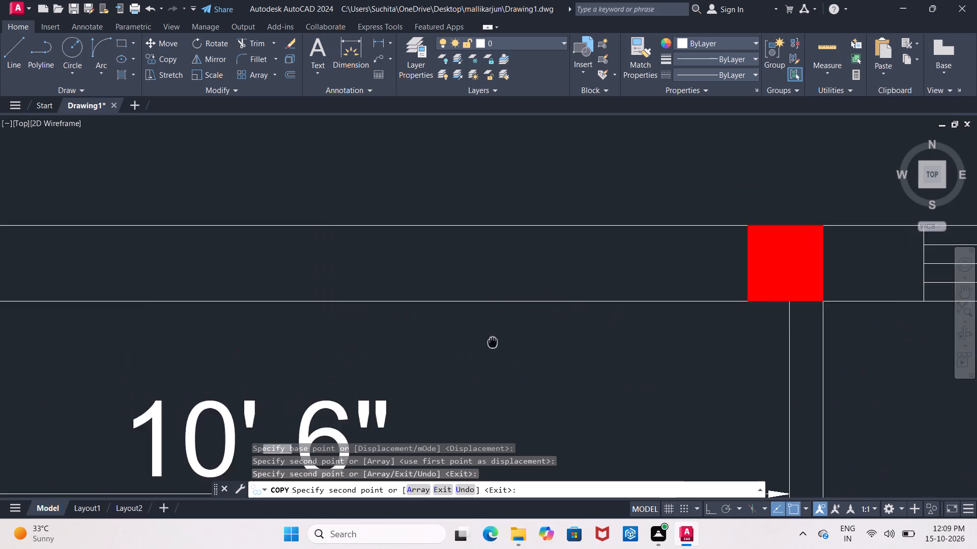
middle_drag(498, 356, 511, 382)
scroll(498, 356, down, 1)
click(455, 272)
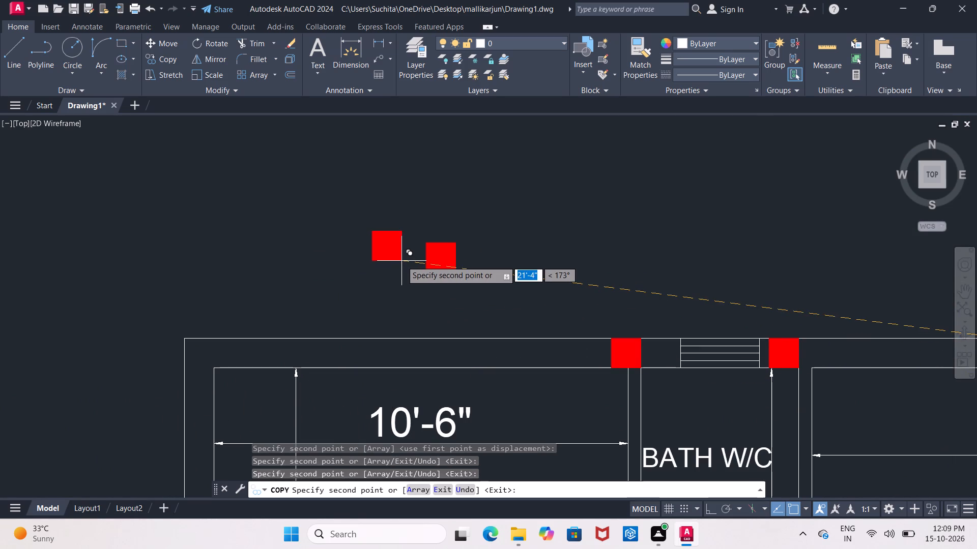
key(Escape)
Move the spare red square by its upper-left corner onto the building's northwest outer wall corner.
drag(398, 229, 432, 245)
click(477, 293)
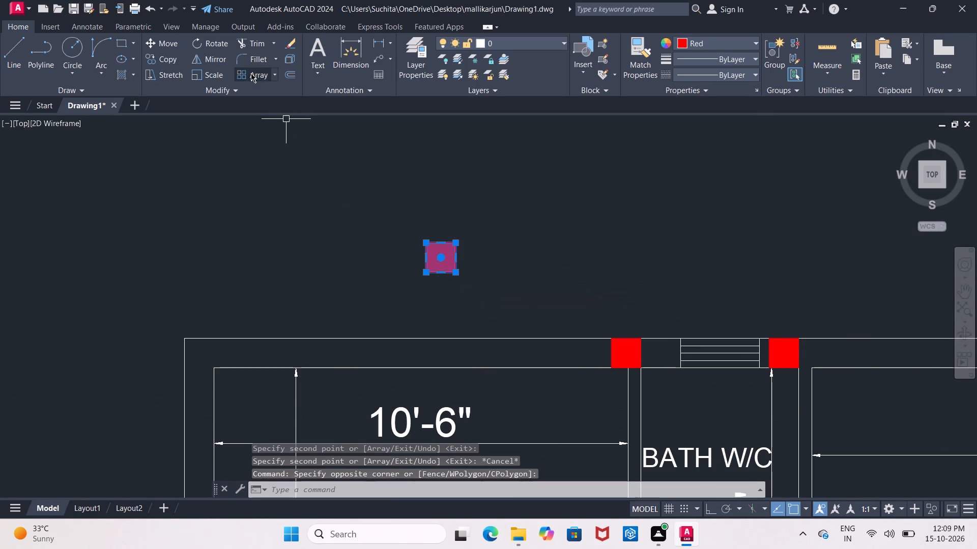
click(168, 47)
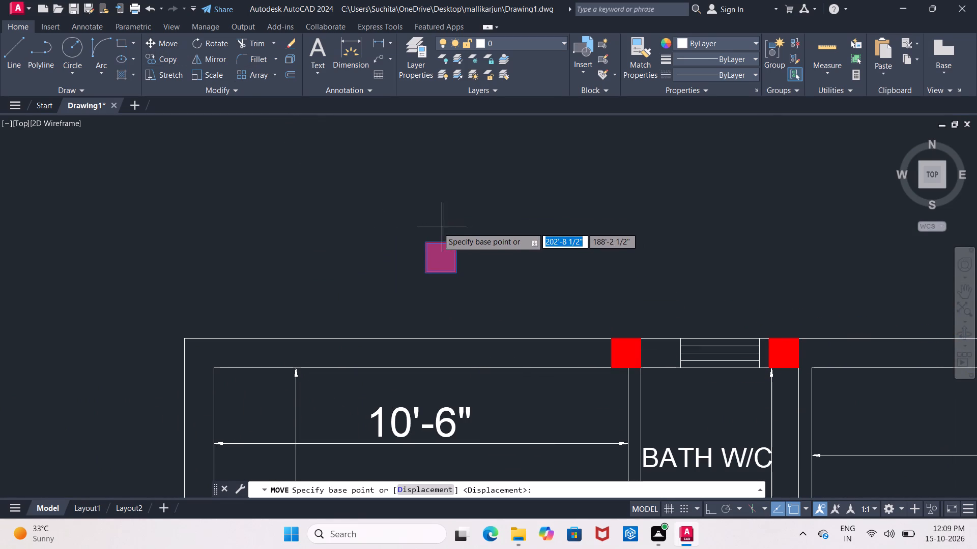
click(424, 241)
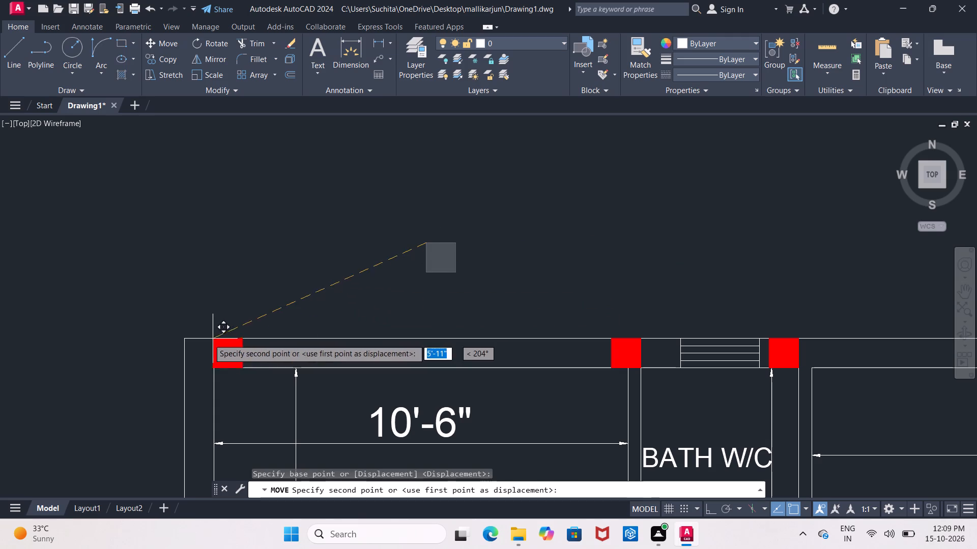
scroll(203, 339, up, 3)
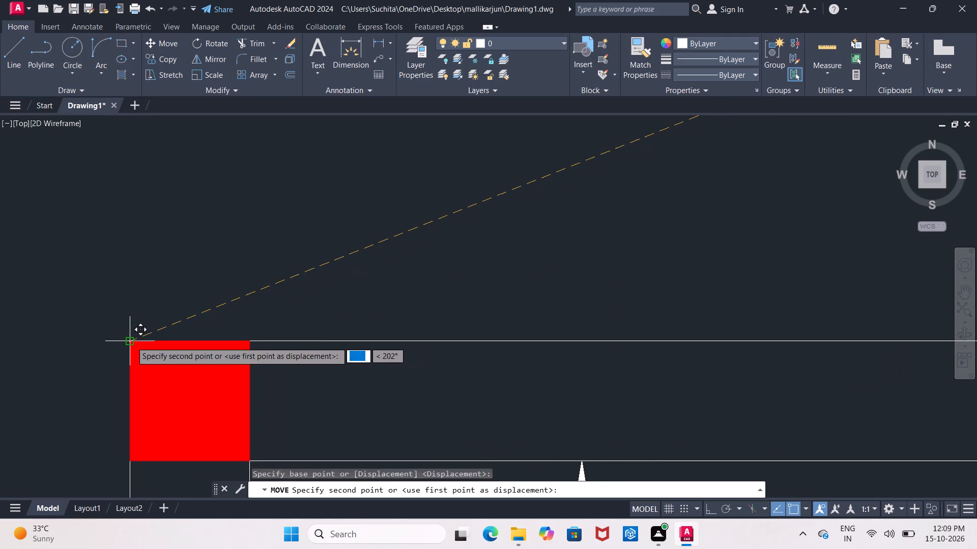
click(131, 342)
Copy the northwest corner square from its lower-right corner into the west wall at the kitchen's inner northwest corner.
scroll(260, 342, down, 2)
middle_drag(334, 239, 360, 197)
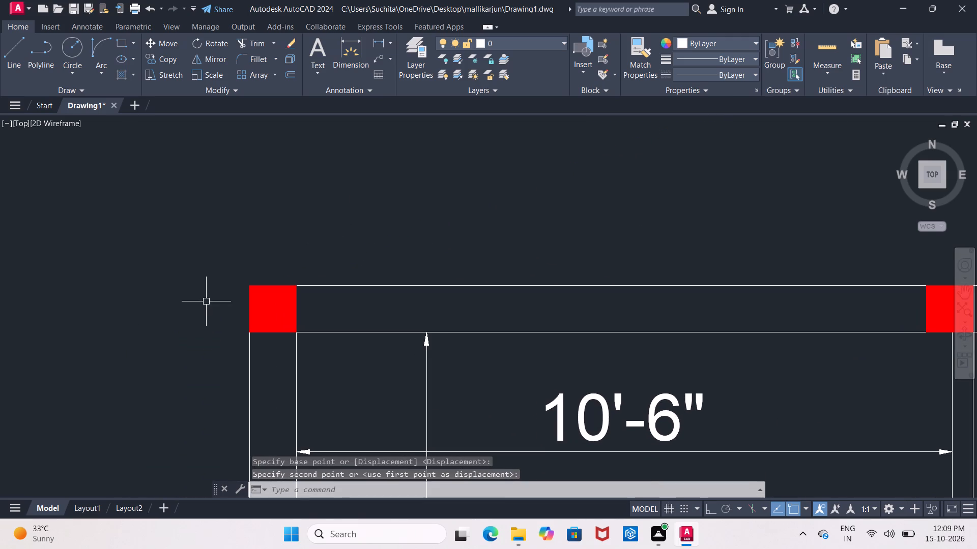
click(235, 265)
click(401, 406)
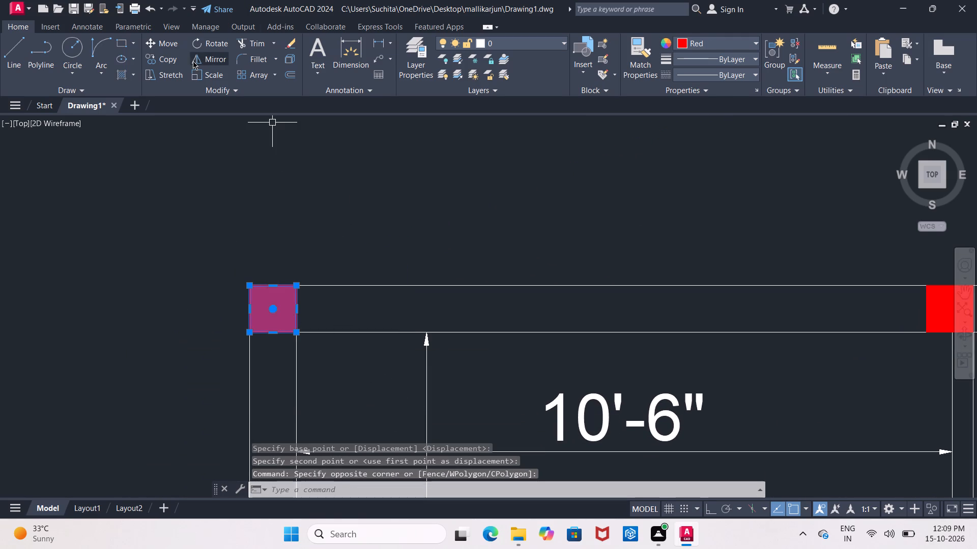
click(171, 59)
middle_drag(394, 322, 447, 195)
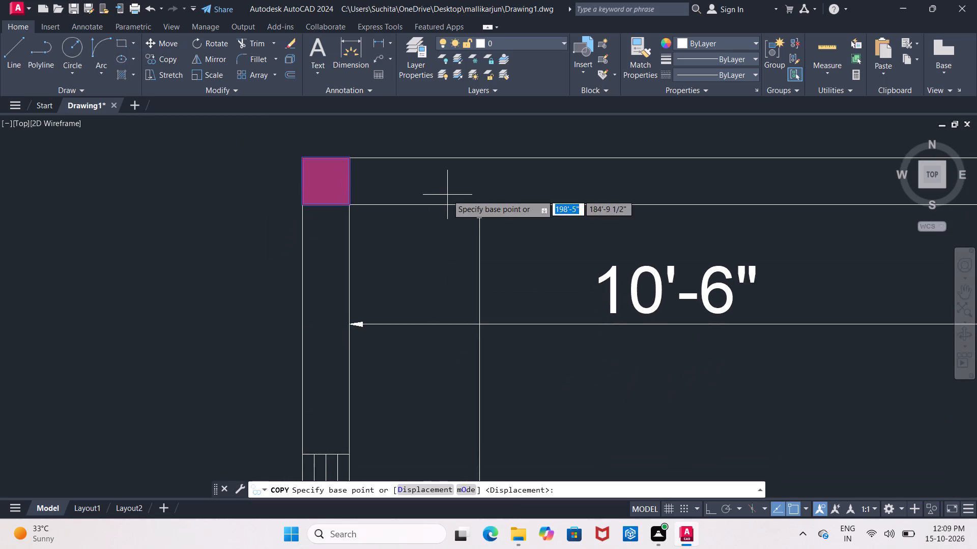
scroll(449, 206, down, 2)
scroll(440, 270, down, 2)
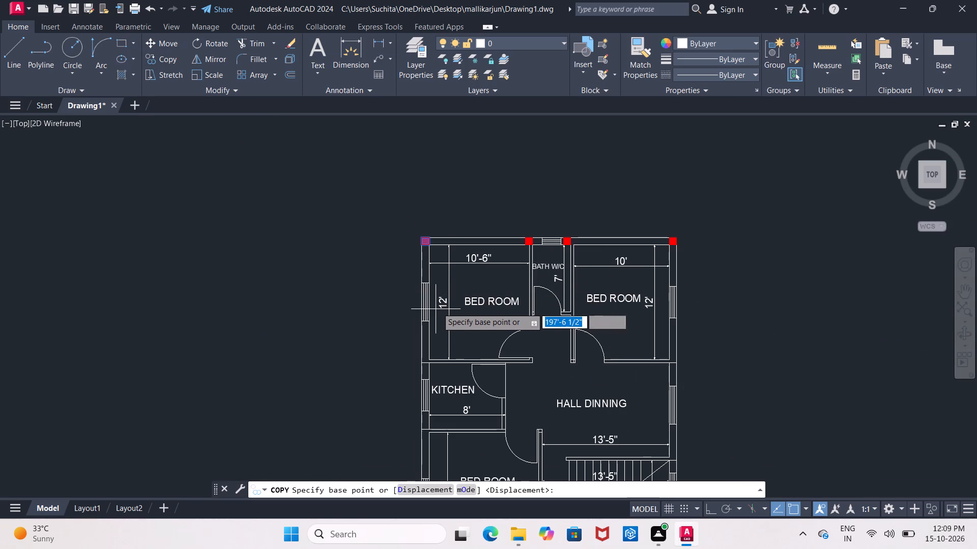
scroll(430, 246, up, 2)
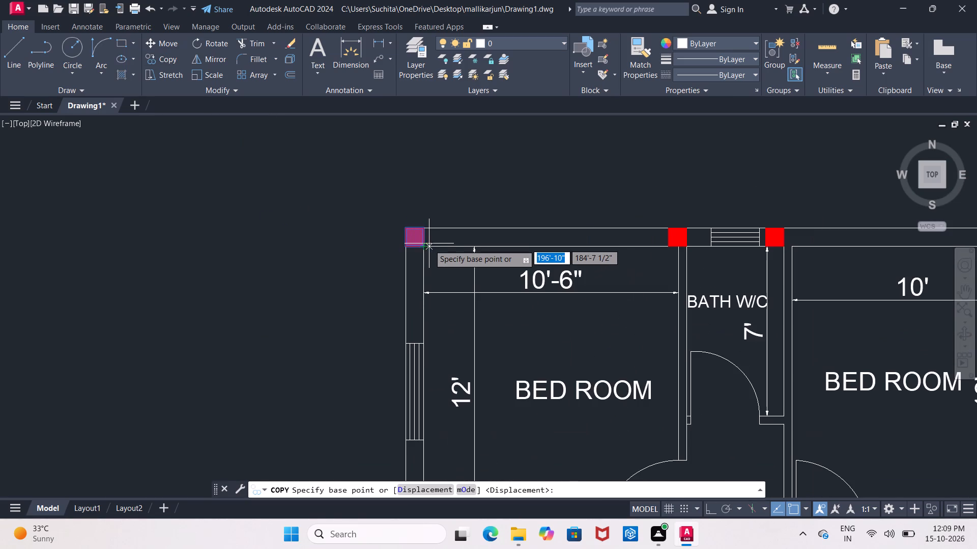
scroll(405, 223, up, 2)
middle_drag(401, 209, 353, 147)
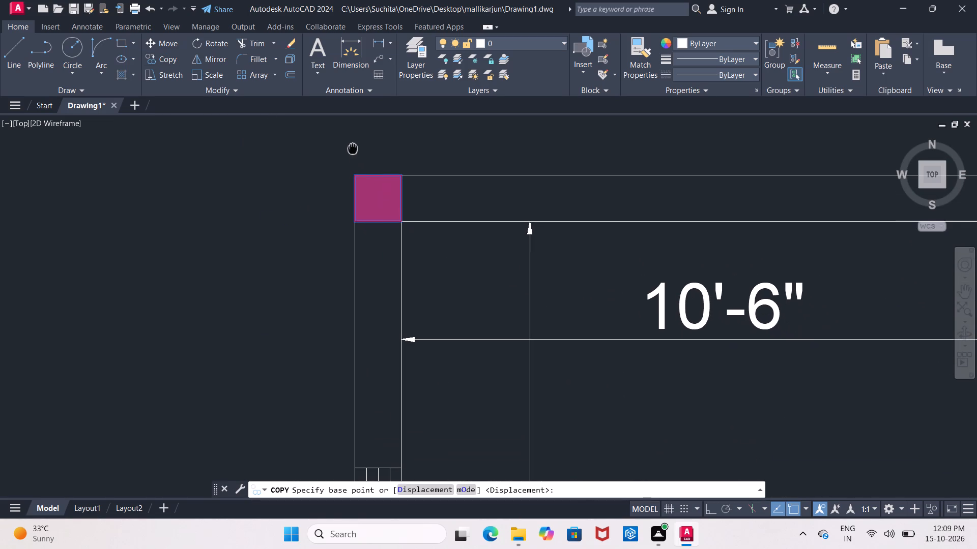
click(404, 221)
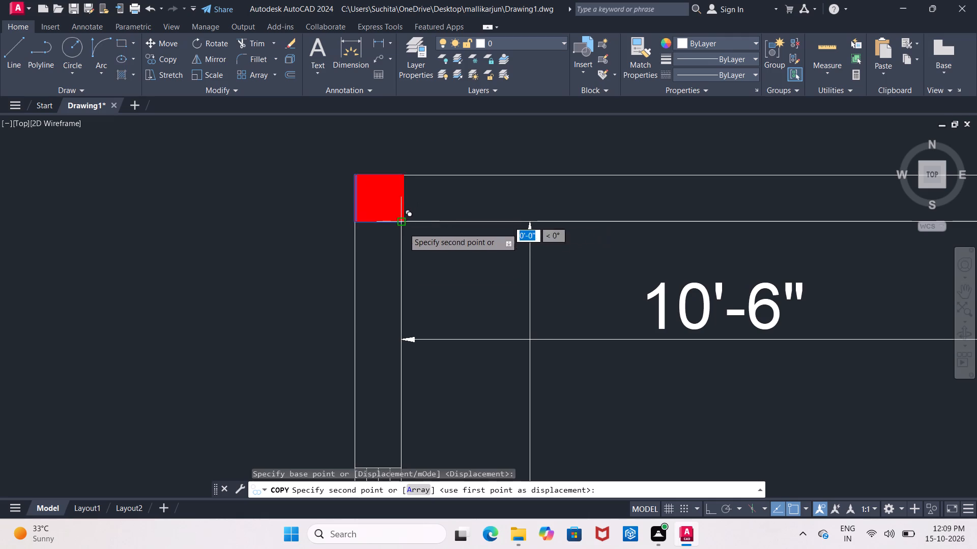
middle_drag(409, 406, 442, 143)
middle_drag(435, 364, 446, 146)
middle_drag(446, 351, 384, 115)
scroll(379, 262, up, 3)
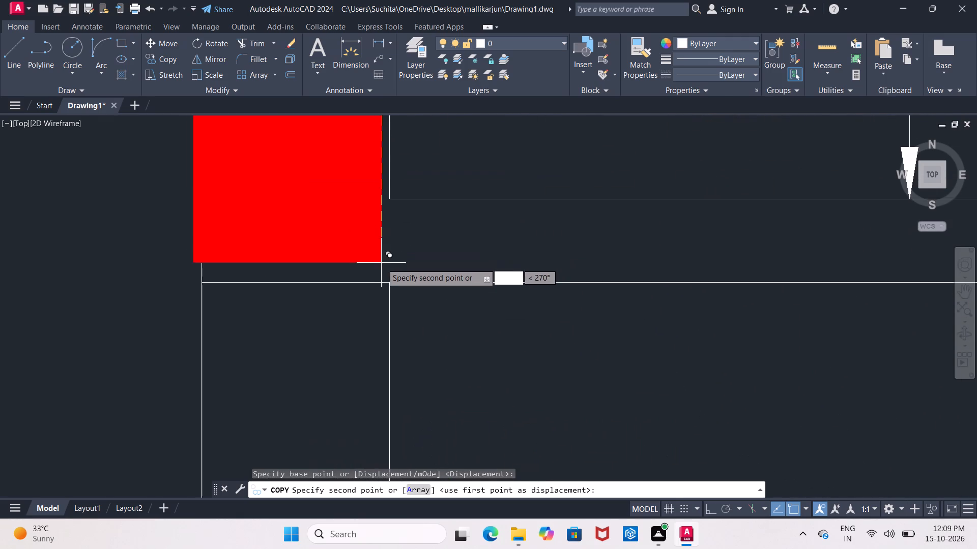
click(390, 282)
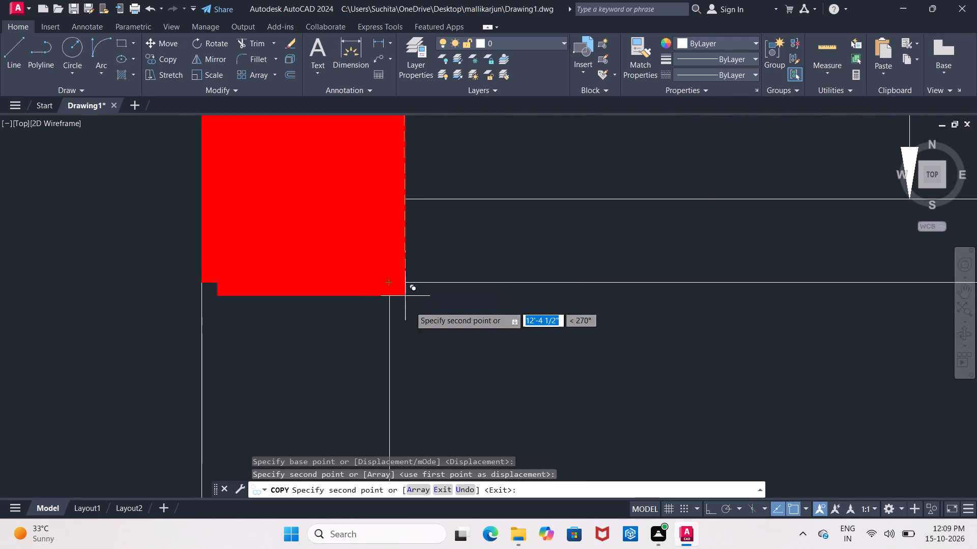
Place a spare copy of the red square in the empty space west of the kitchen and southern bedroom, and end the copying.
middle_drag(421, 337, 434, 157)
scroll(434, 157, down, 3)
scroll(471, 313, down, 3)
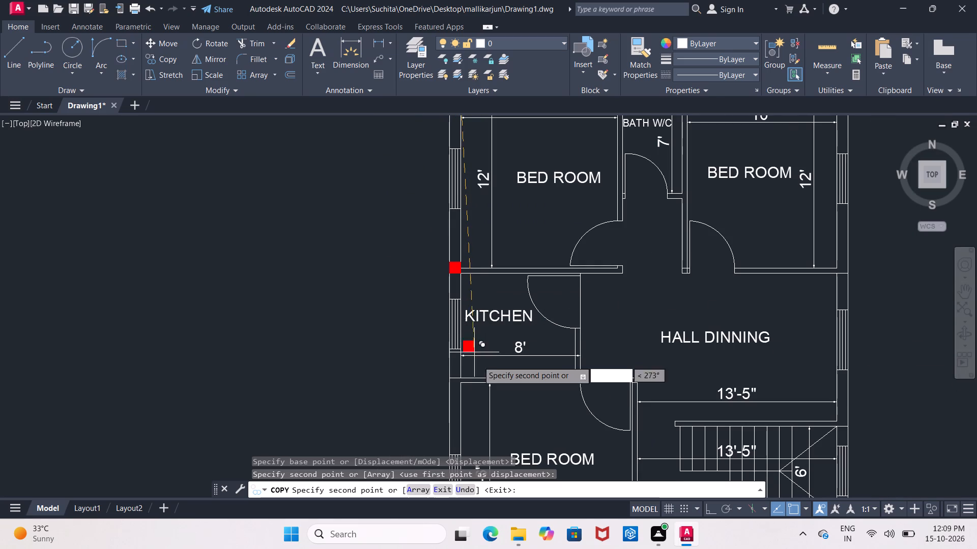
middle_drag(476, 409, 461, 320)
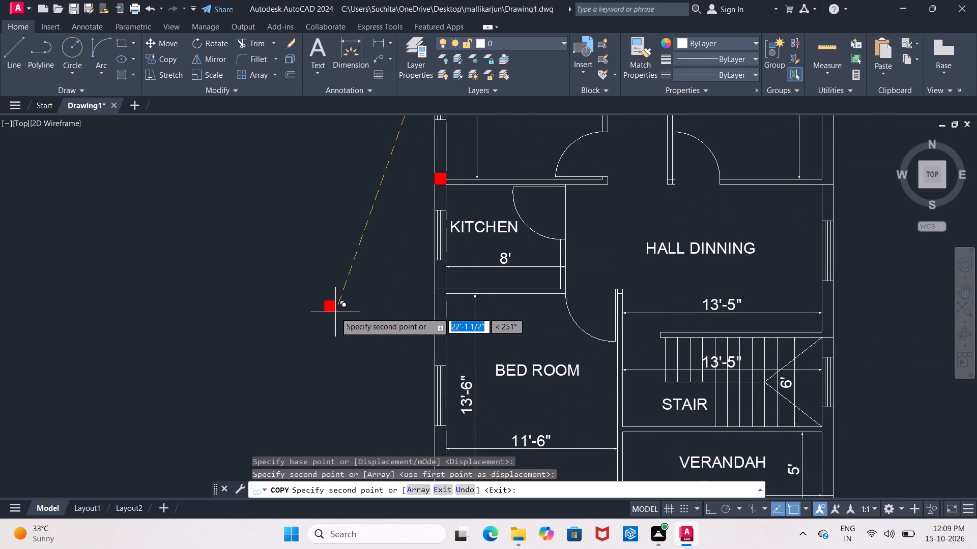
click(335, 312)
key(Escape)
Move the spare red square by its upper-right corner into the west wall at the kitchen's inner southwest corner.
drag(292, 270, 306, 285)
click(391, 356)
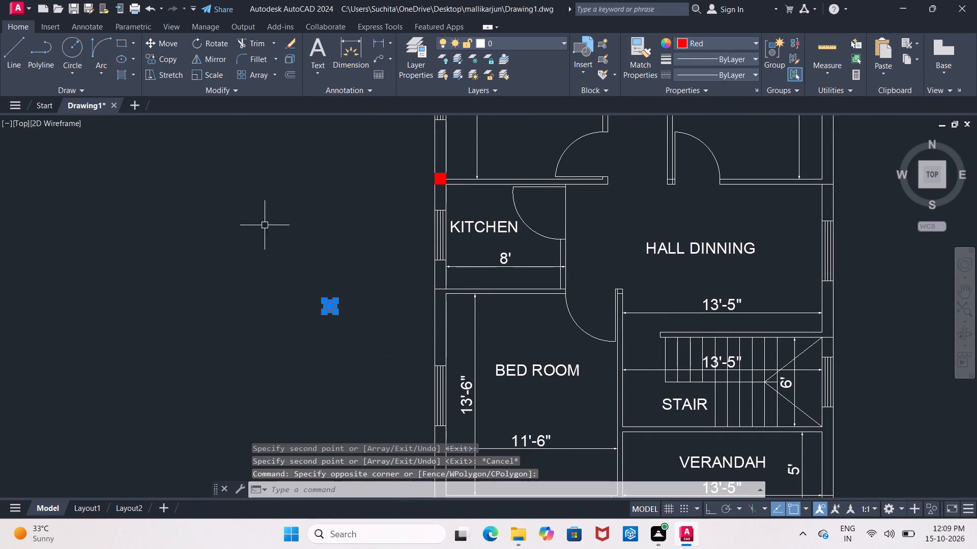
click(161, 44)
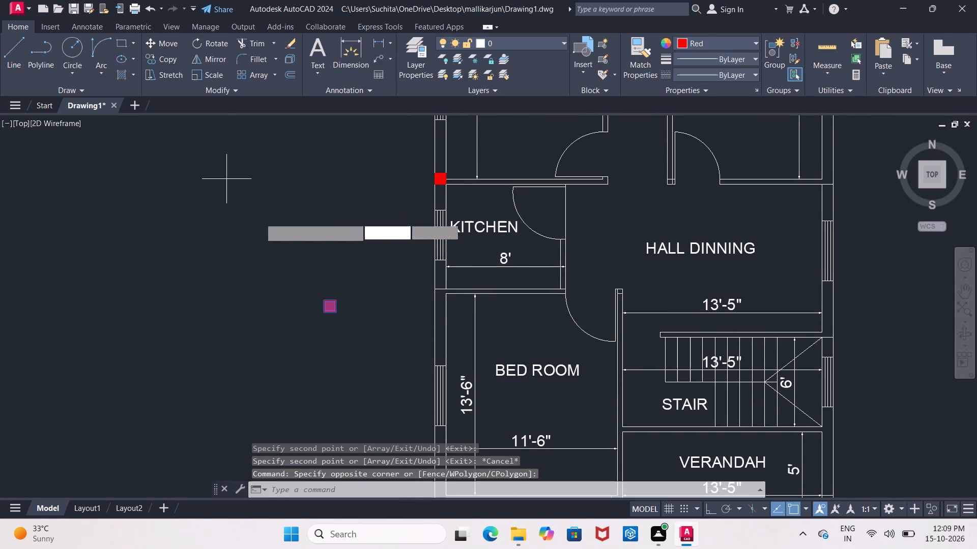
middle_drag(352, 318, 339, 302)
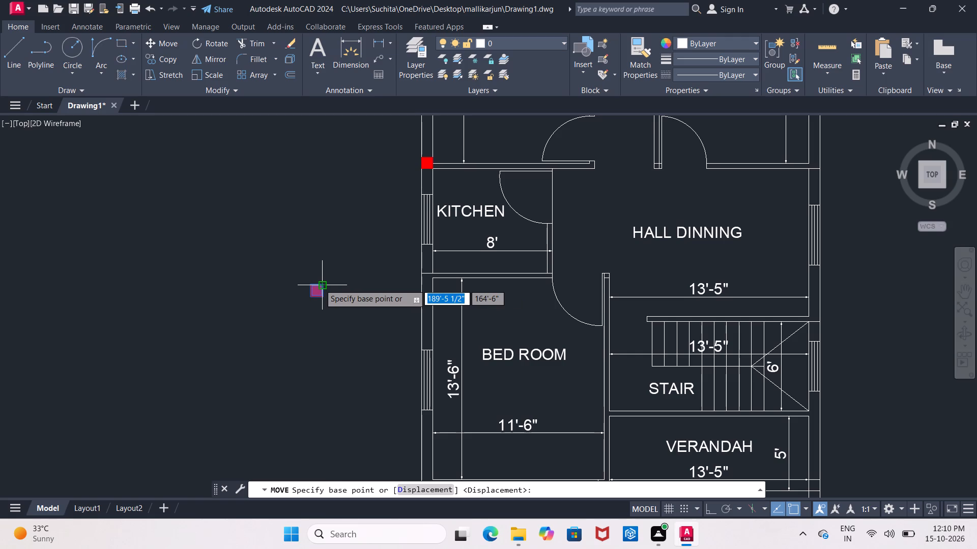
click(320, 284)
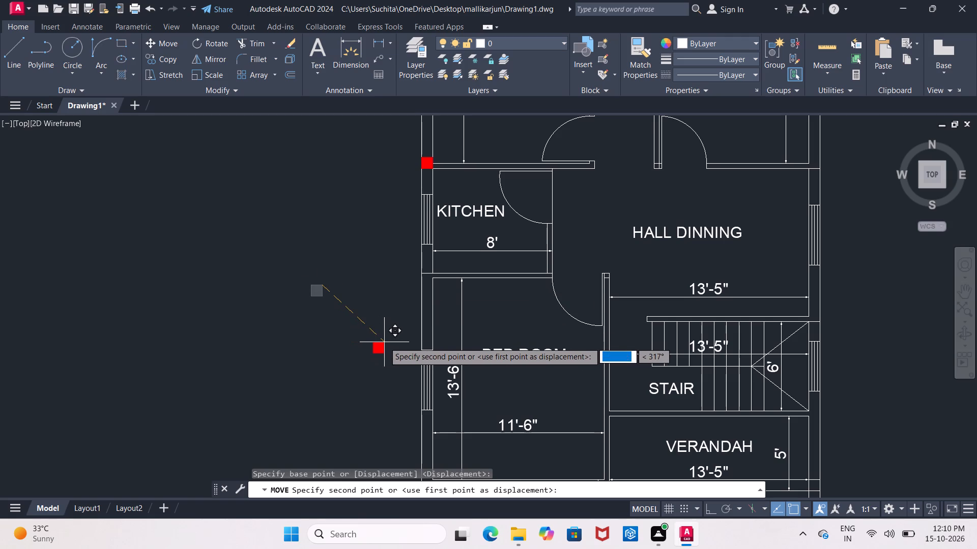
scroll(428, 292, up, 1)
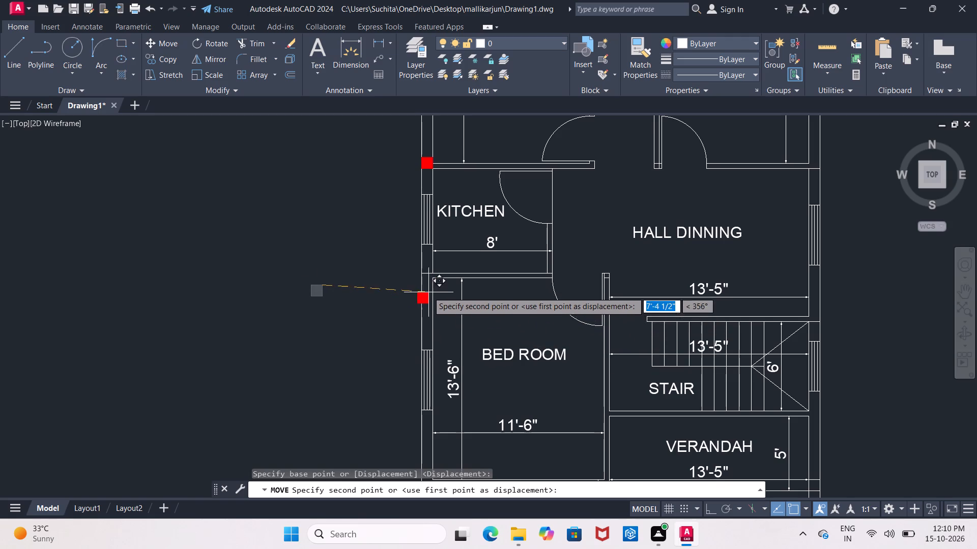
scroll(428, 291, up, 3)
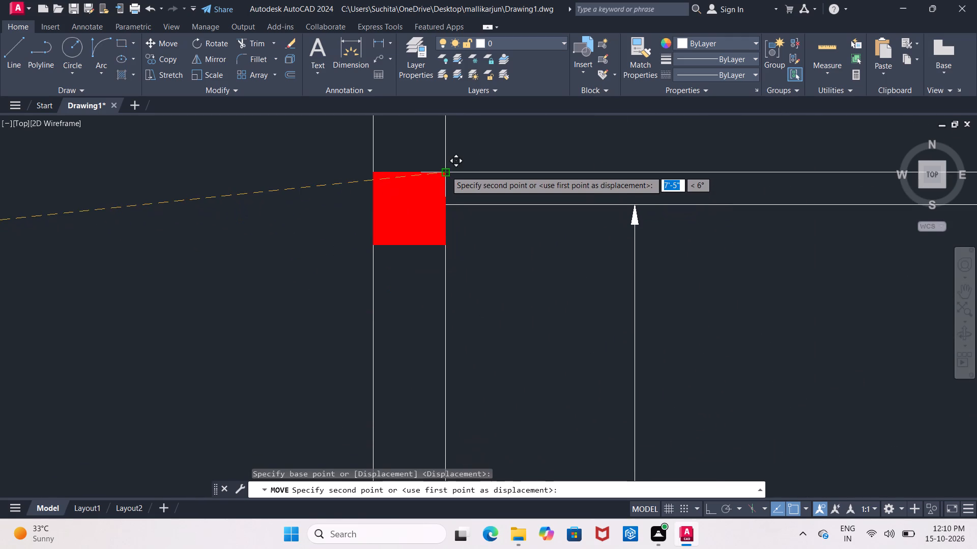
click(446, 171)
key(Escape)
Copy the red square below the kitchen from its lower-left corner onto the building's southwest outer wall corner.
scroll(455, 256, down, 4)
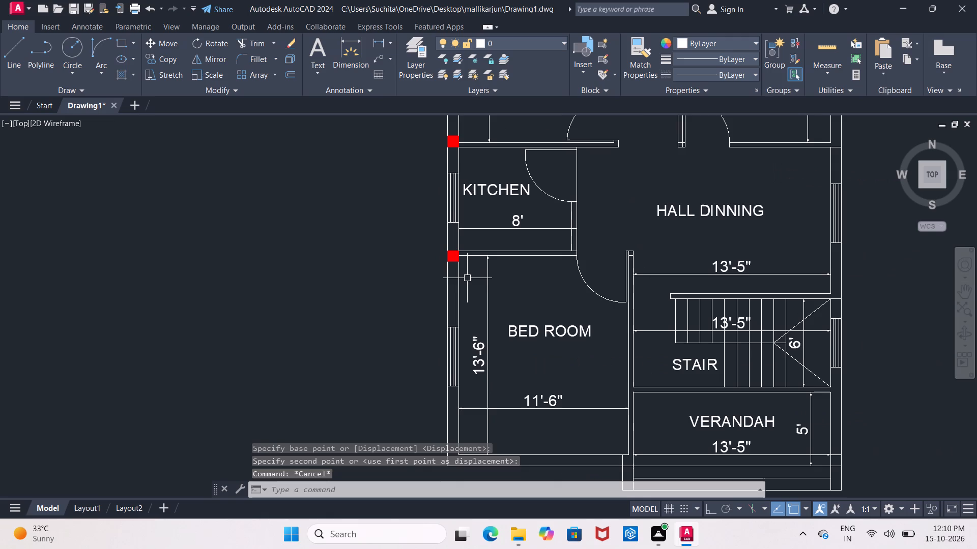
middle_drag(468, 288, 440, 238)
click(401, 187)
click(444, 232)
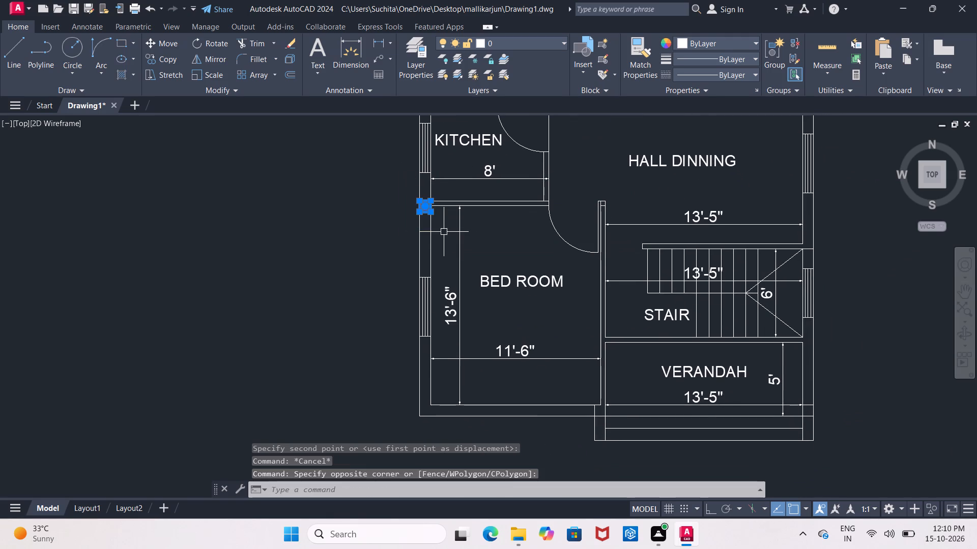
click(161, 59)
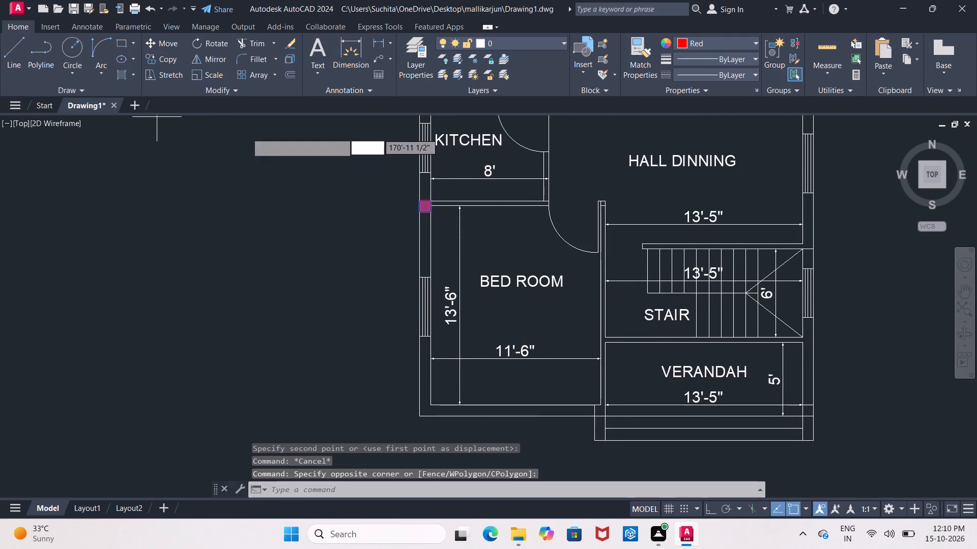
click(420, 214)
middle_drag(415, 361, 409, 240)
scroll(424, 285, up, 5)
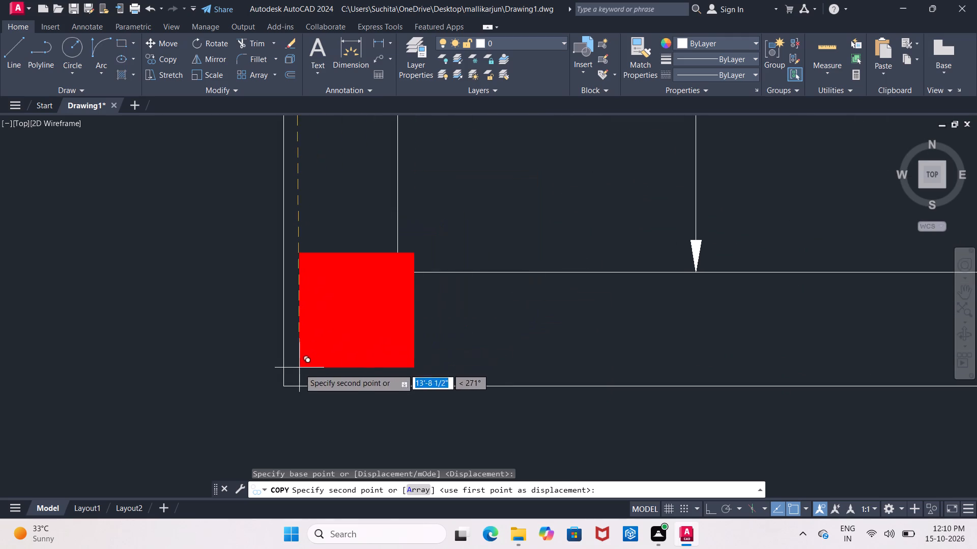
click(284, 384)
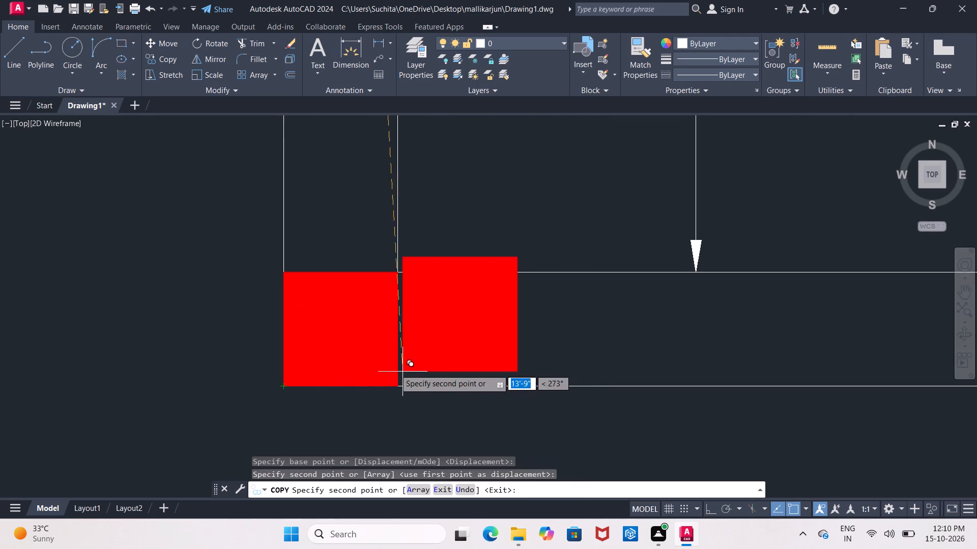
Place another copy of the red square in the south wall at the junction between the southern bedroom and the verandah.
middle_drag(341, 351, 313, 338)
scroll(313, 338, down, 3)
scroll(424, 352, down, 2)
middle_drag(444, 348, 364, 337)
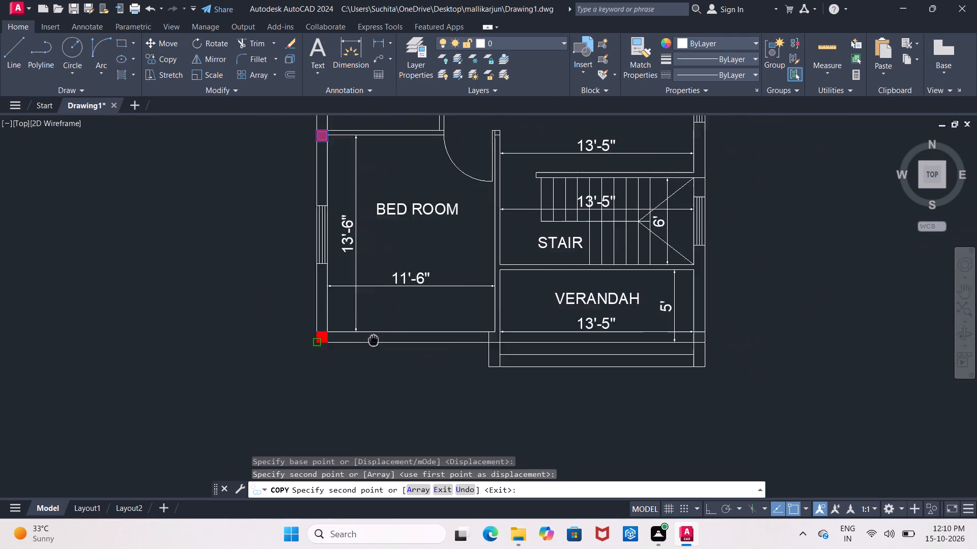
middle_drag(364, 337, 345, 333)
scroll(438, 331, up, 4)
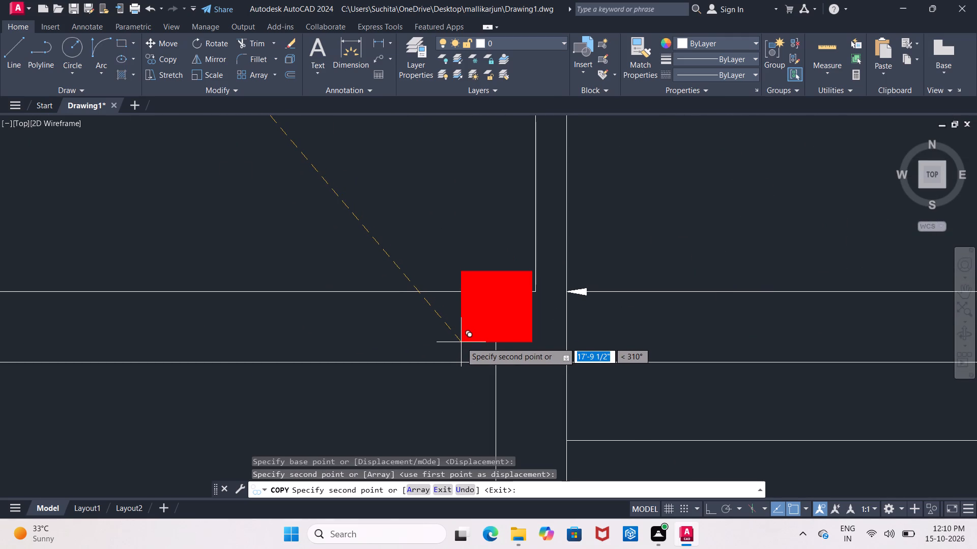
click(494, 363)
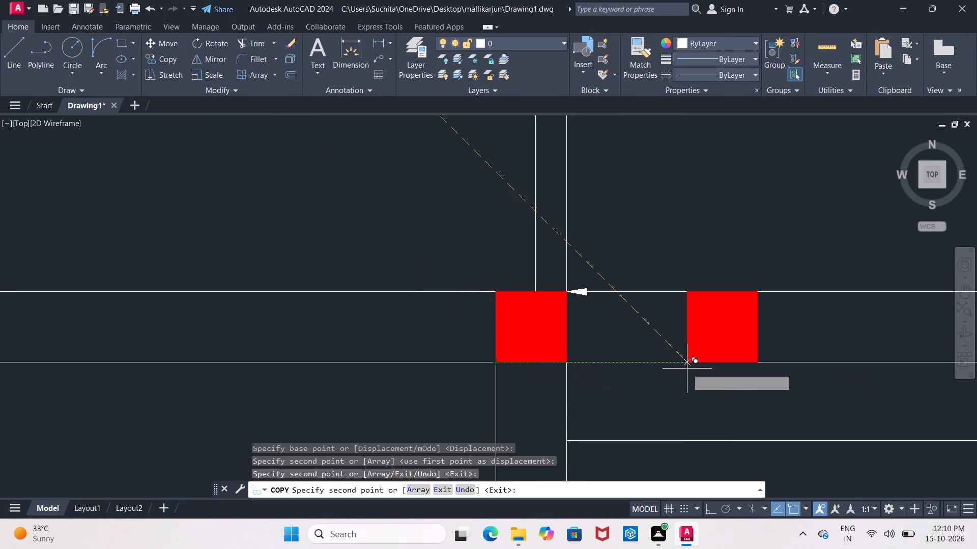
Place another copy of the red square in the east wall at the verandah's southeast corner, level with the south wall.
middle_drag(687, 369, 169, 286)
middle_drag(613, 316, 53, 275)
middle_drag(607, 281, 156, 300)
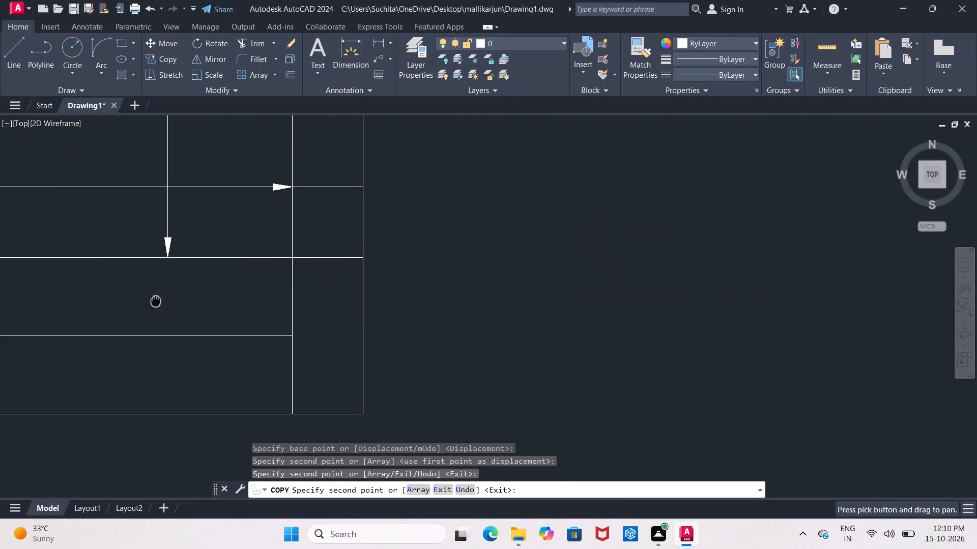
scroll(268, 270, up, 2)
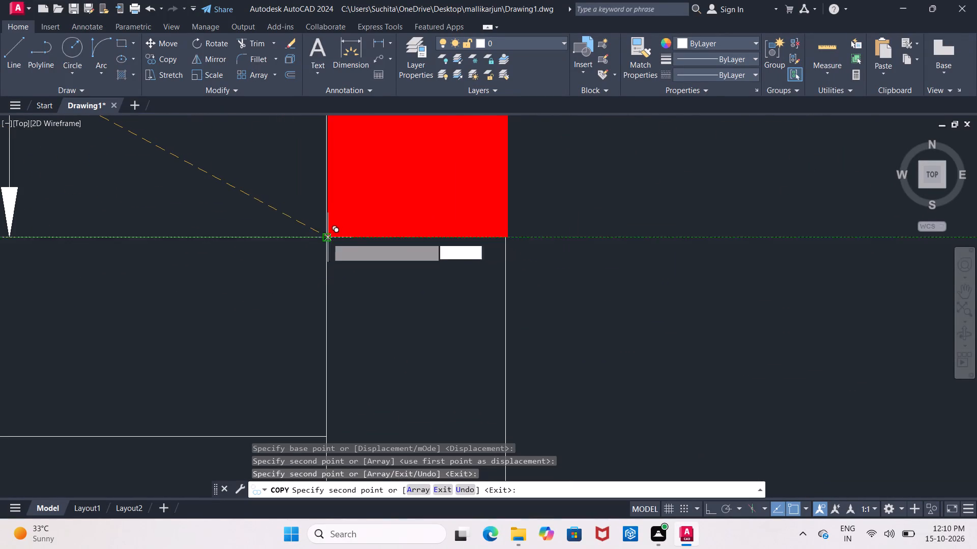
click(326, 238)
scroll(337, 244, down, 4)
scroll(354, 290, down, 3)
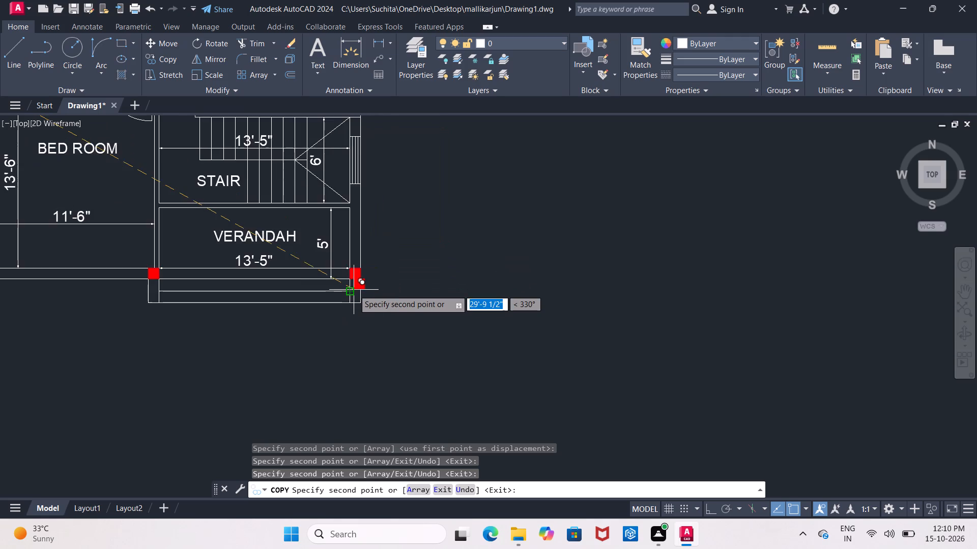
Place another copy of the red square in the east wall at the stair's northeast corner, where the stair's north wall meets it.
scroll(354, 290, down, 1)
scroll(341, 178, up, 2)
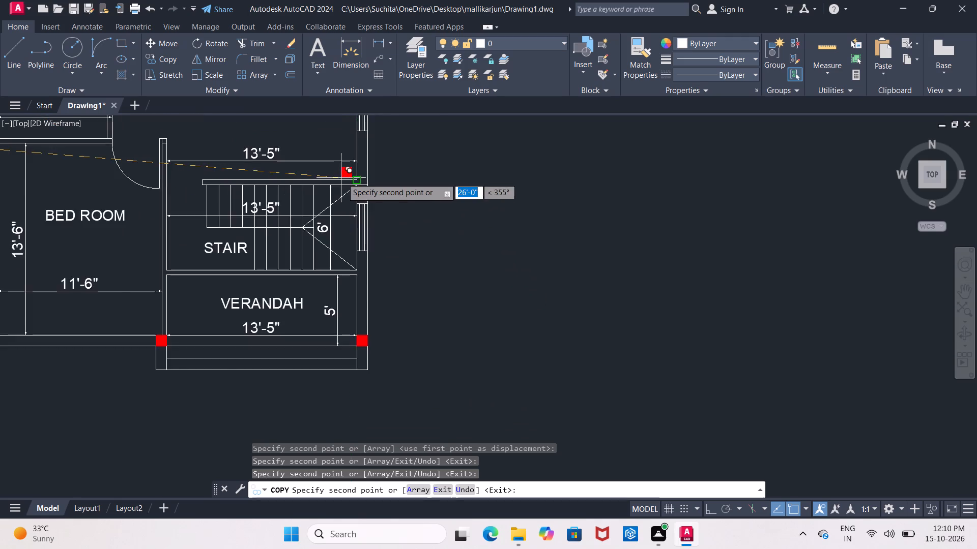
scroll(343, 178, up, 3)
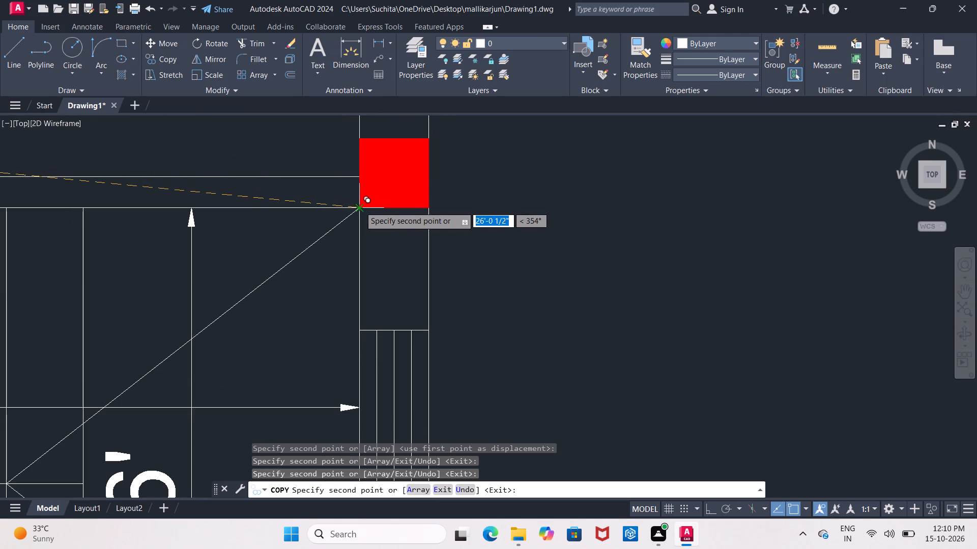
click(360, 206)
Place another copy of the red square in the east wall at the junction with the northeast bedroom's south wall.
middle_drag(458, 221, 383, 294)
scroll(384, 289, down, 3)
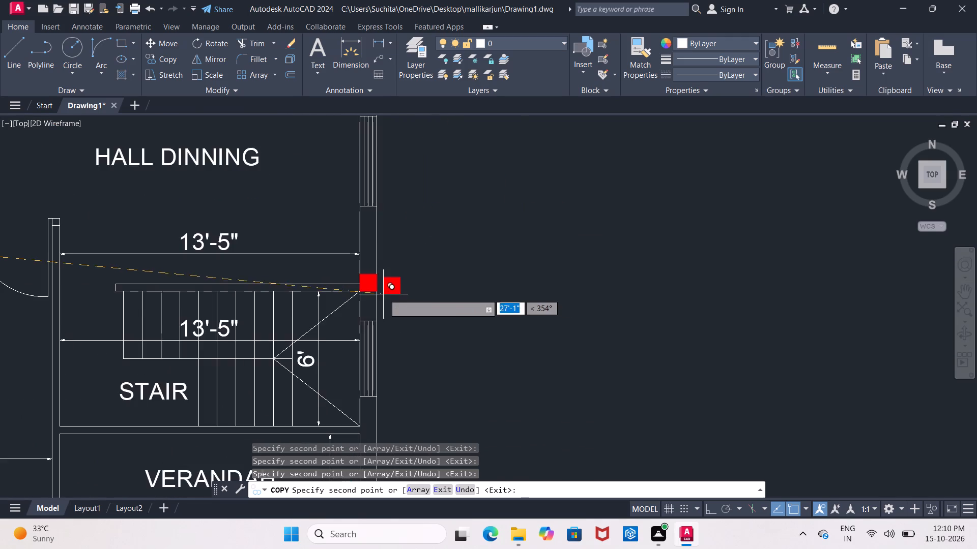
scroll(387, 279, down, 2)
scroll(373, 179, up, 4)
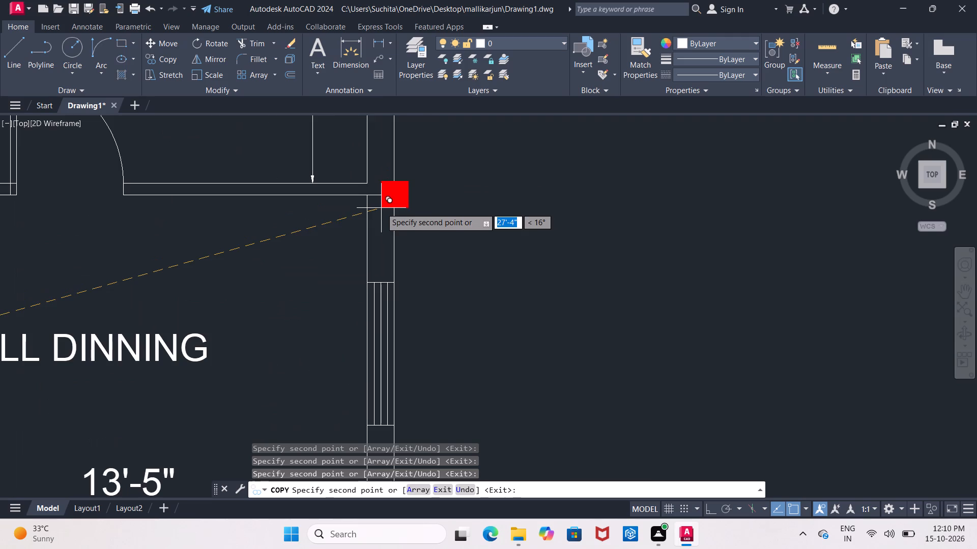
scroll(381, 208, up, 2)
middle_drag(367, 189, 352, 297)
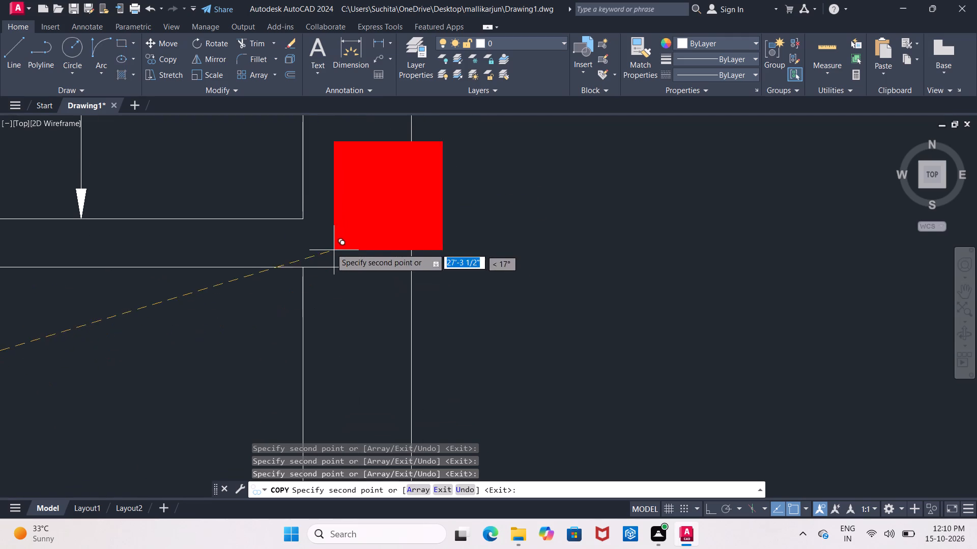
click(301, 267)
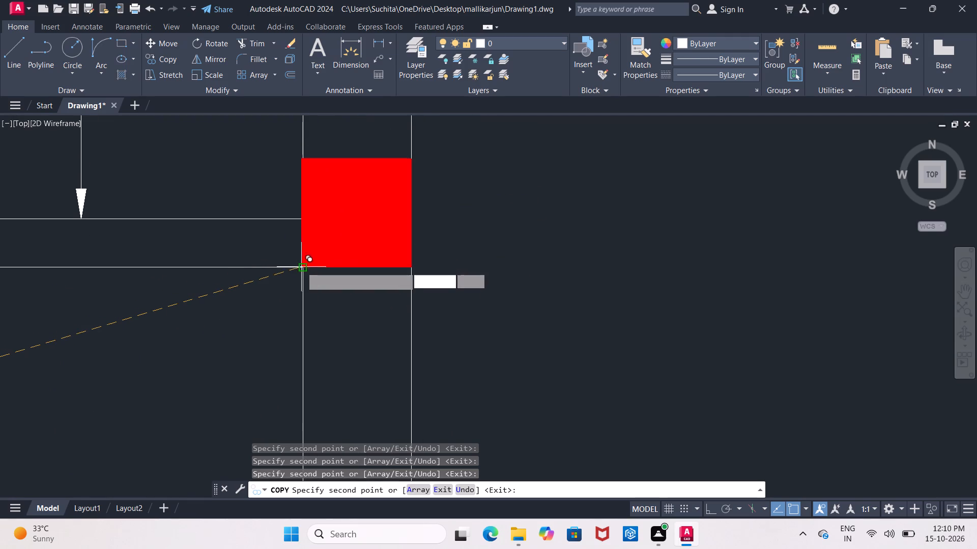
Place another copy of the red square at the east end of the wall between the northwest bedroom and the kitchen, and finish copying.
middle_drag(321, 239, 319, 330)
scroll(310, 319, down, 8)
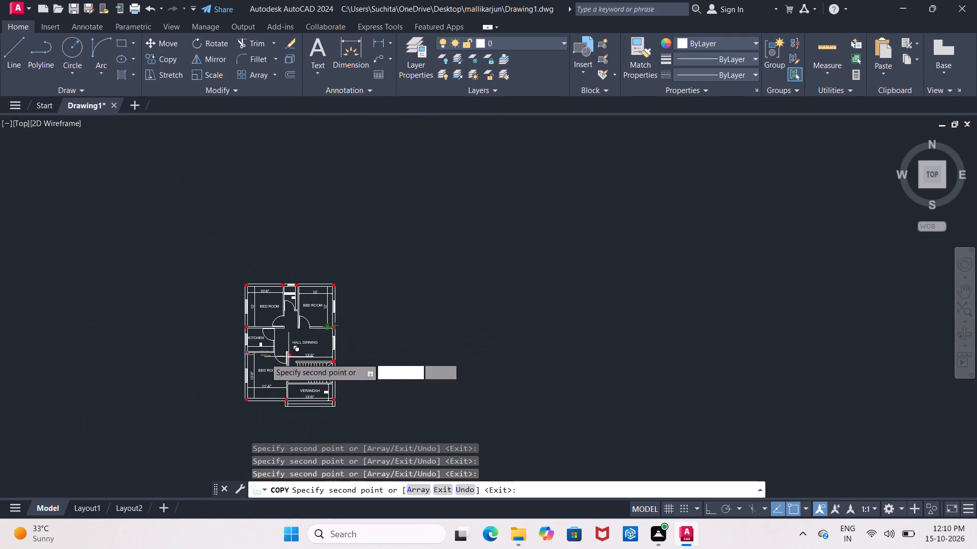
scroll(265, 358, up, 2)
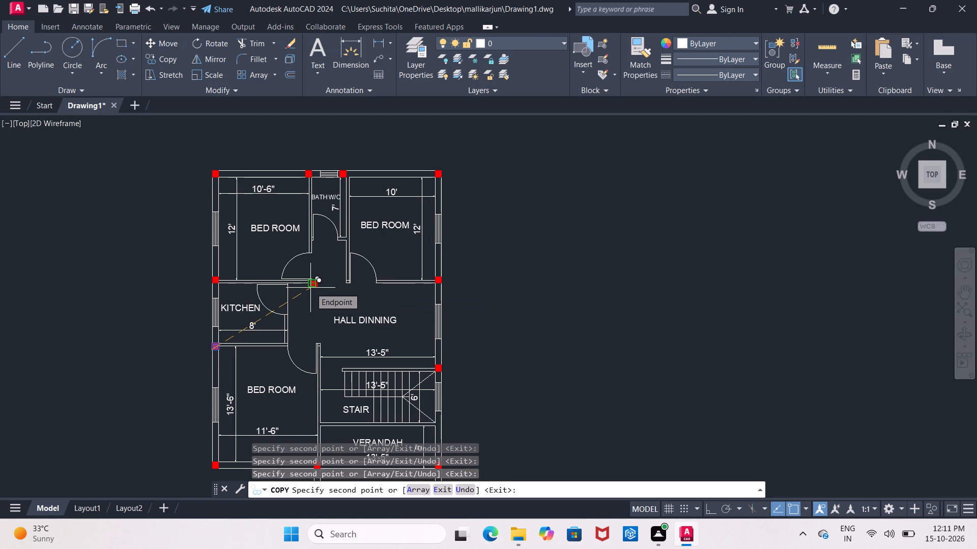
scroll(308, 288, up, 2)
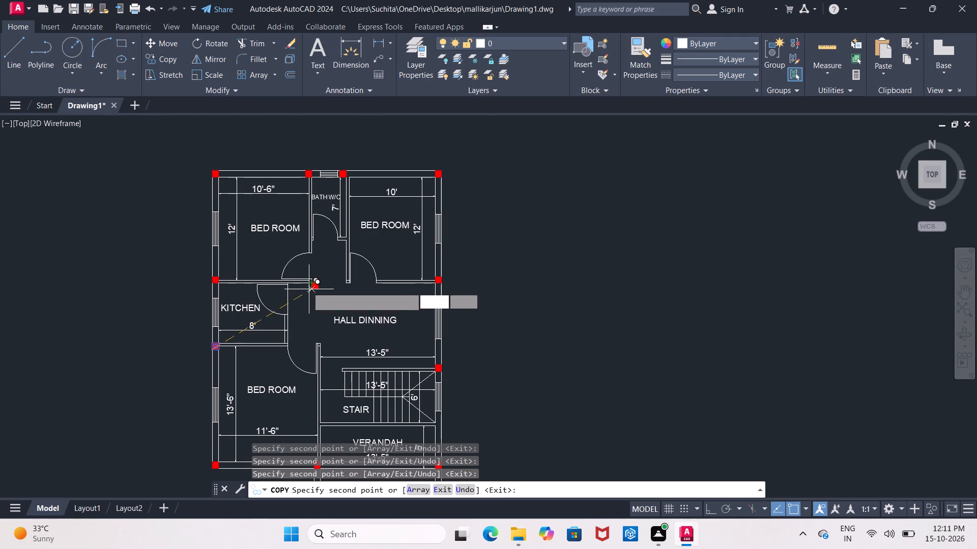
scroll(305, 284, up, 3)
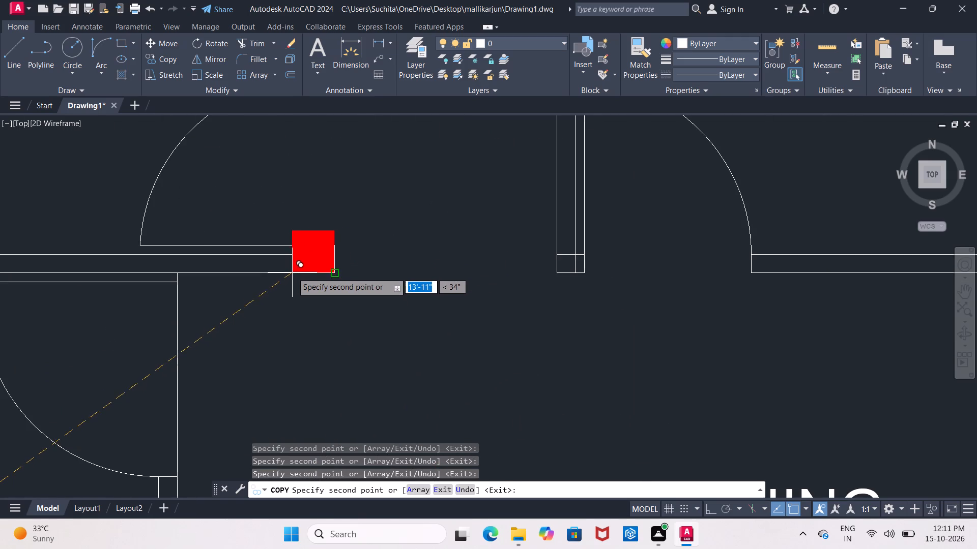
click(293, 273)
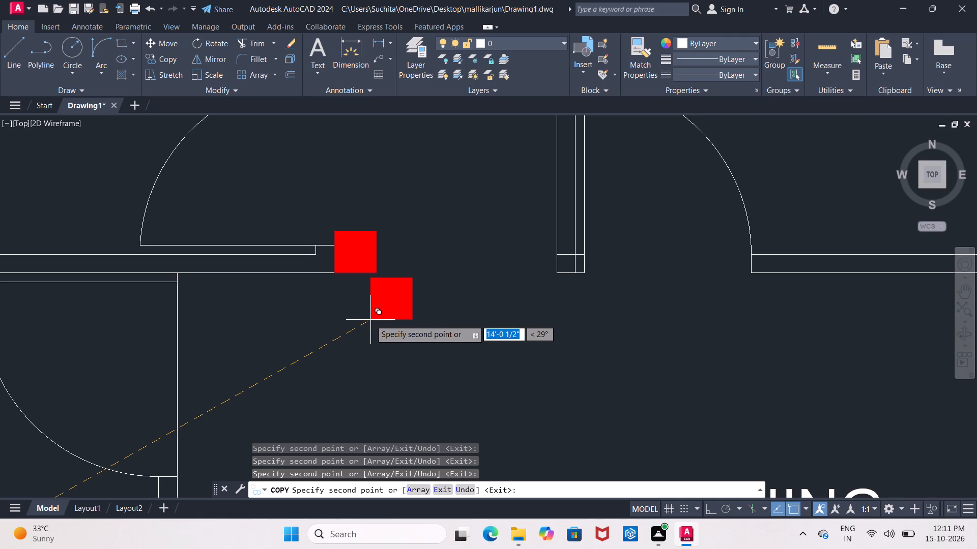
key(Escape)
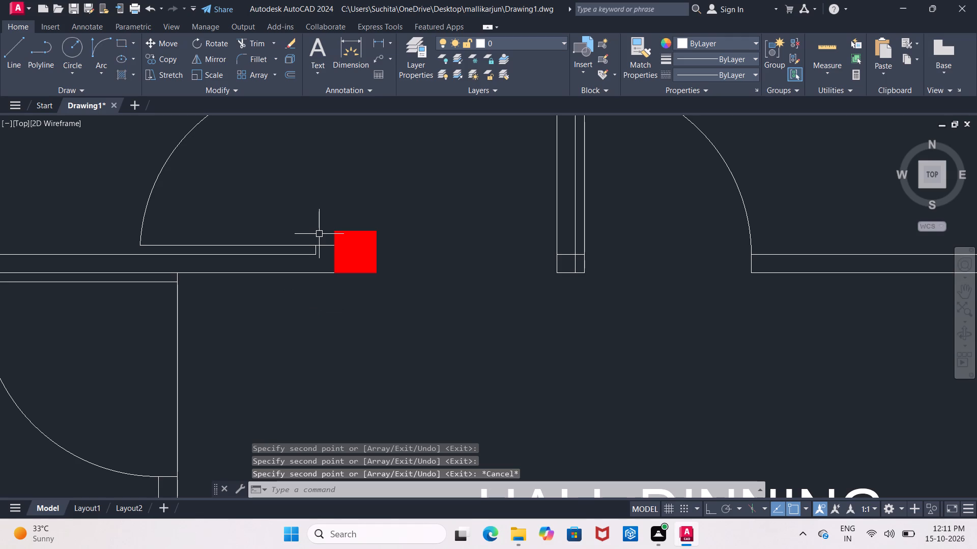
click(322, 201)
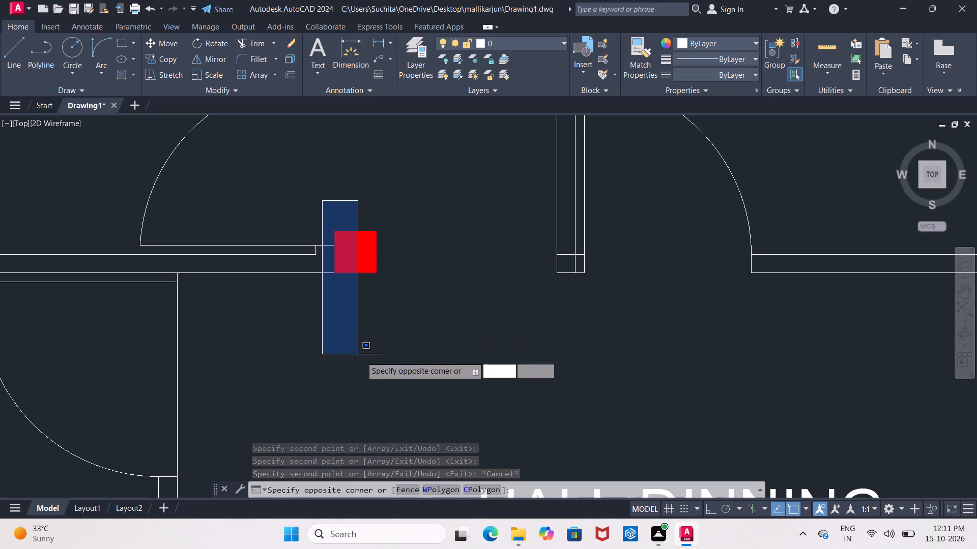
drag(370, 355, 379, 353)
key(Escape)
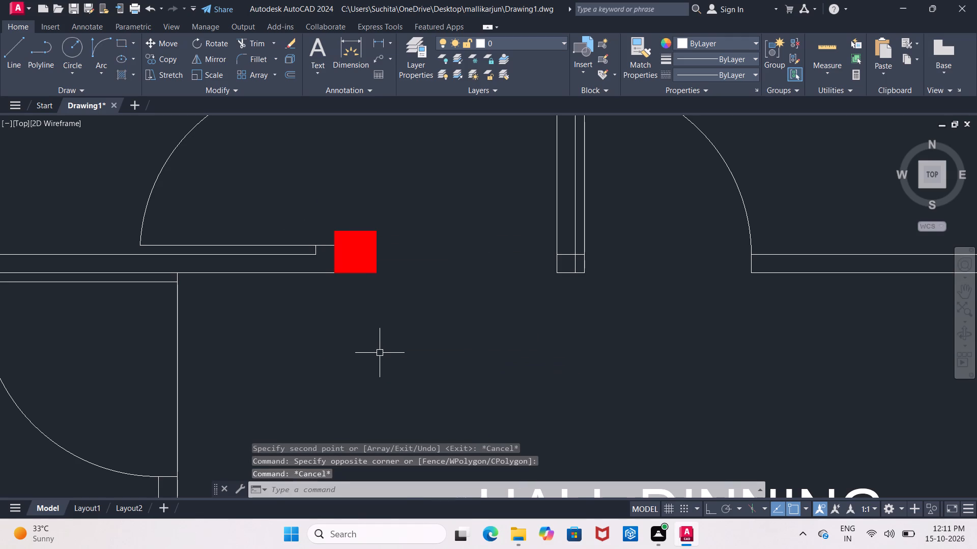
Move that red square by its lower-right corner onto the wall end's southeast corner so it sits within the northwest bedroom's south wall.
click(343, 231)
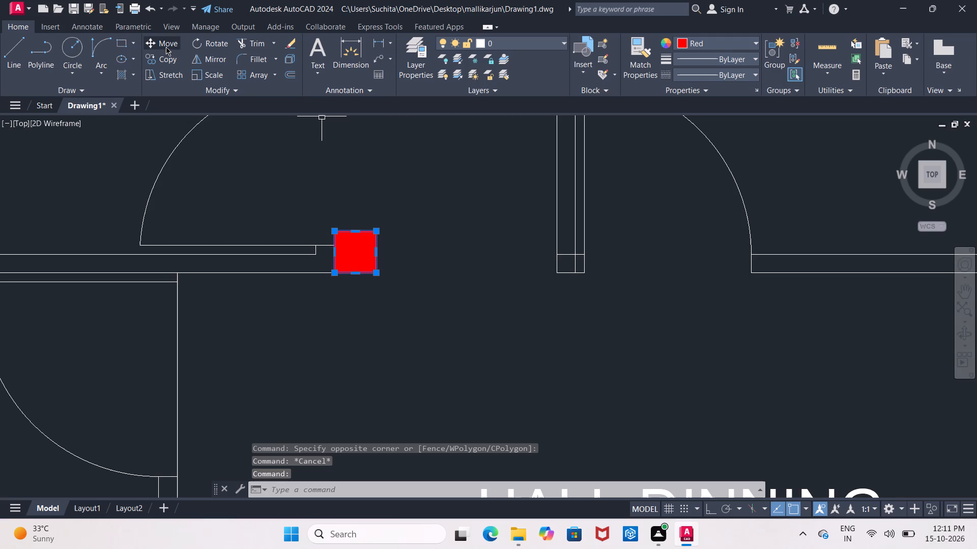
click(166, 46)
click(379, 275)
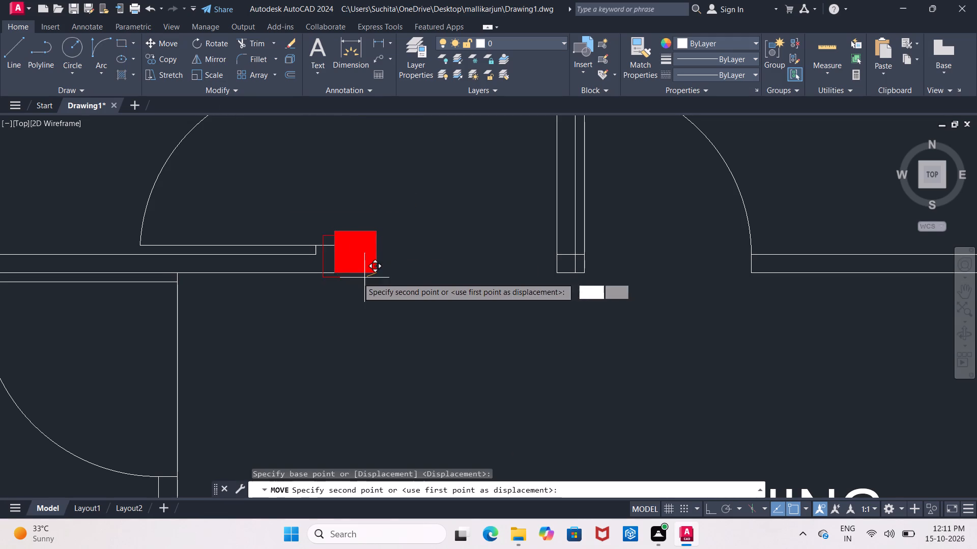
click(337, 273)
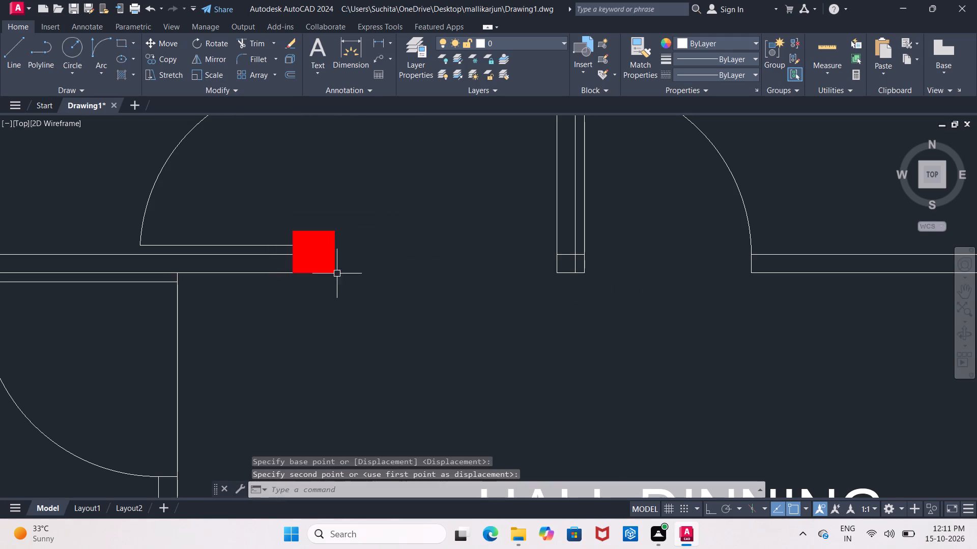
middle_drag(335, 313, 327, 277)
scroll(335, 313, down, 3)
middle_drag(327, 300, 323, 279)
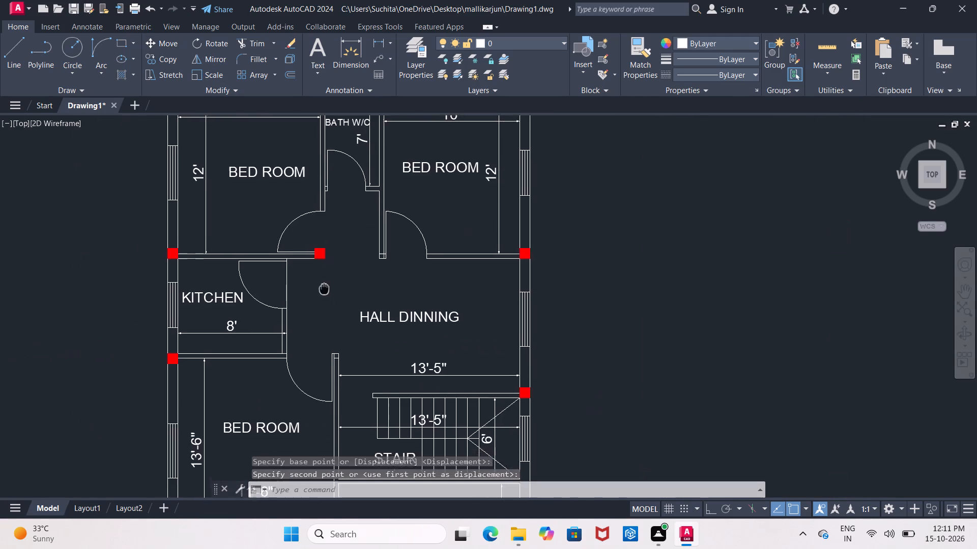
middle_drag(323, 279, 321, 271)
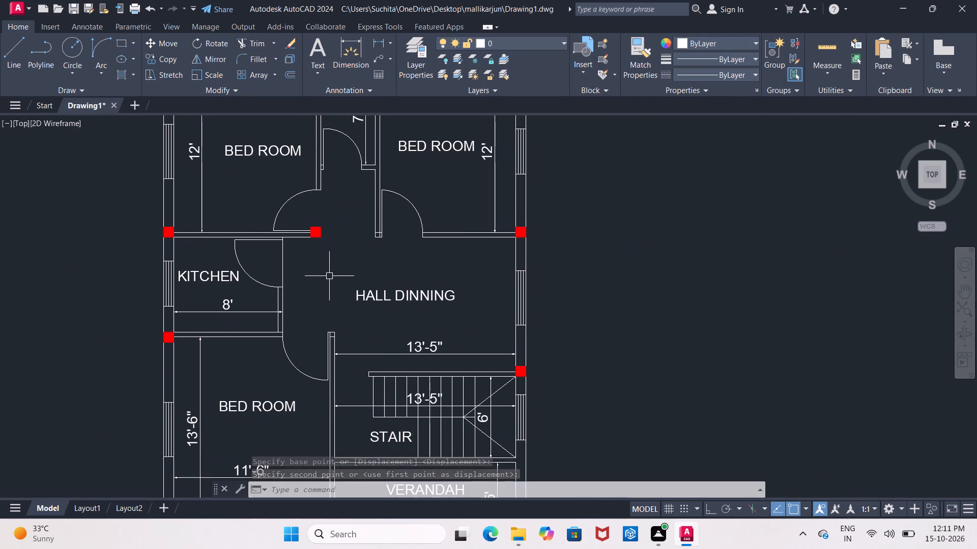
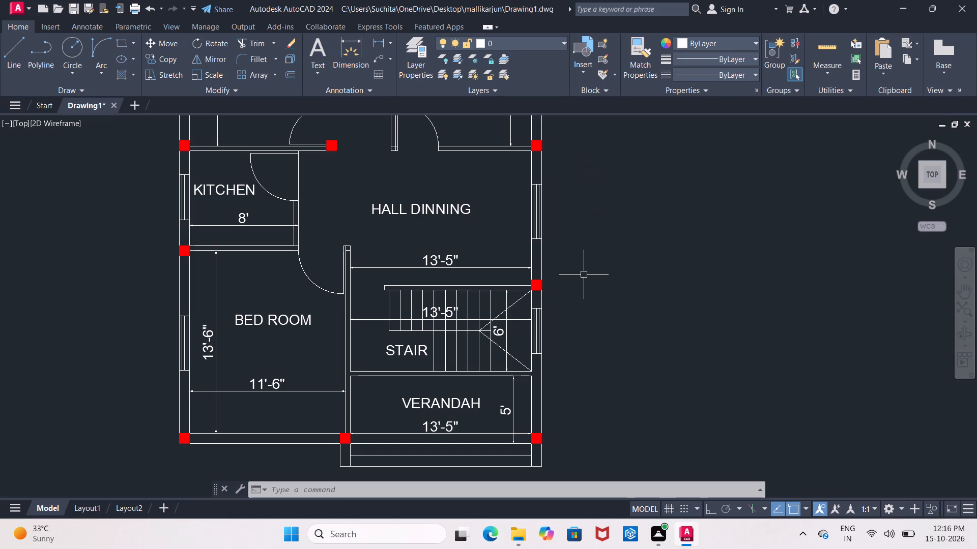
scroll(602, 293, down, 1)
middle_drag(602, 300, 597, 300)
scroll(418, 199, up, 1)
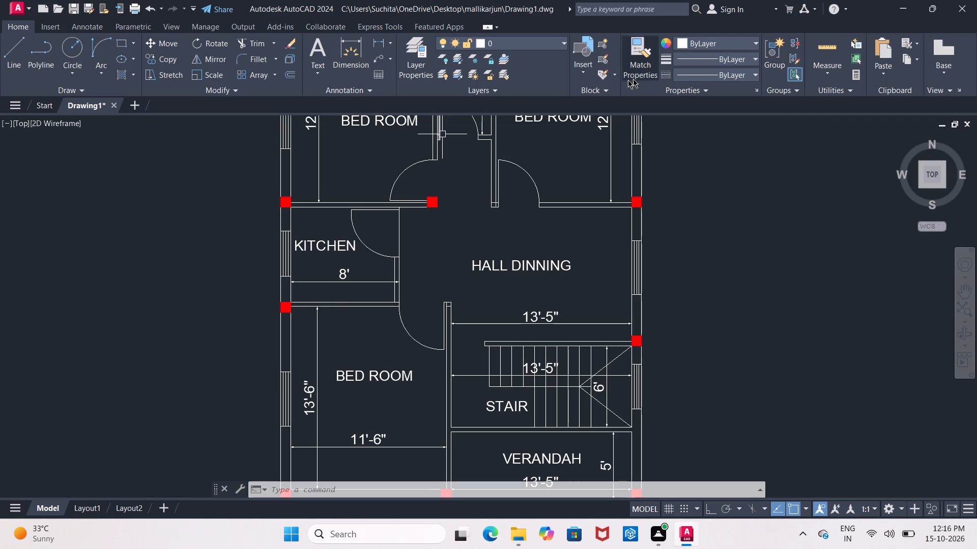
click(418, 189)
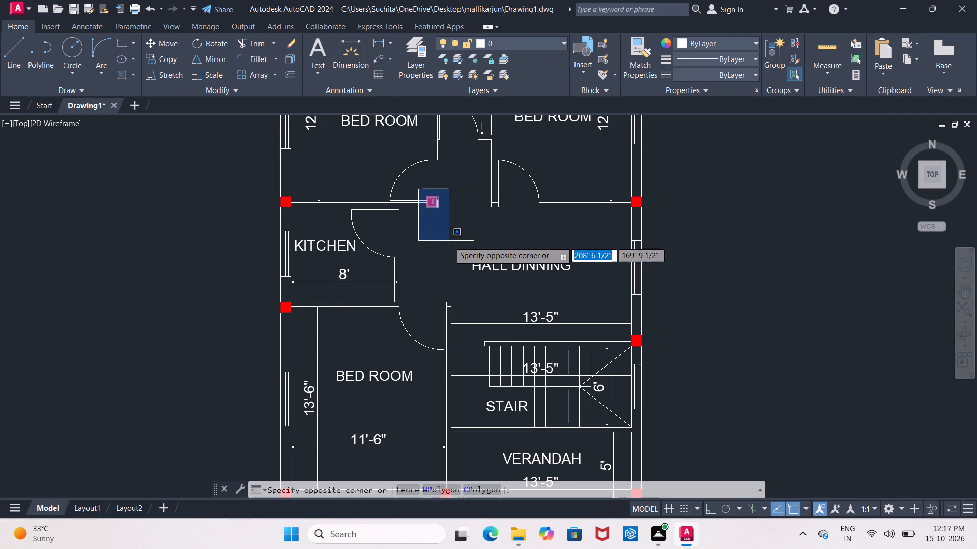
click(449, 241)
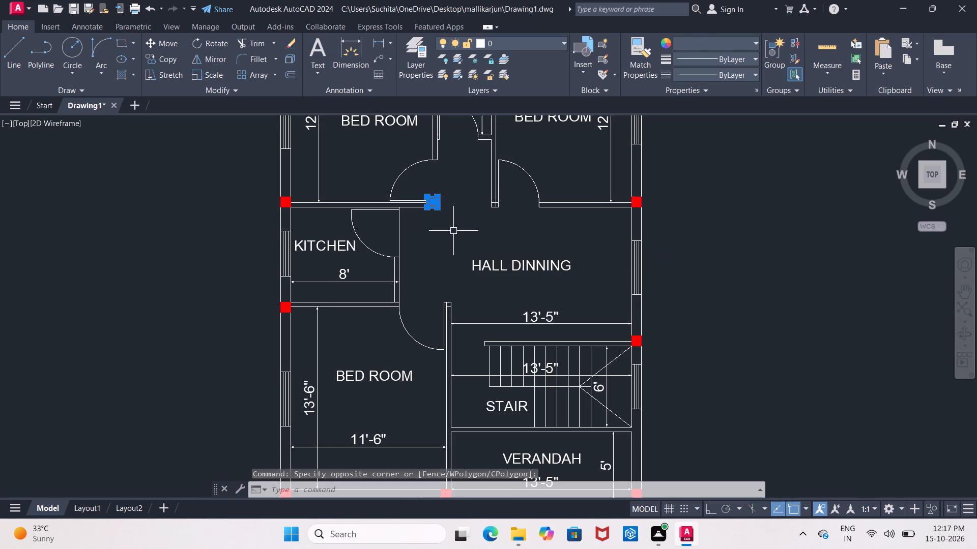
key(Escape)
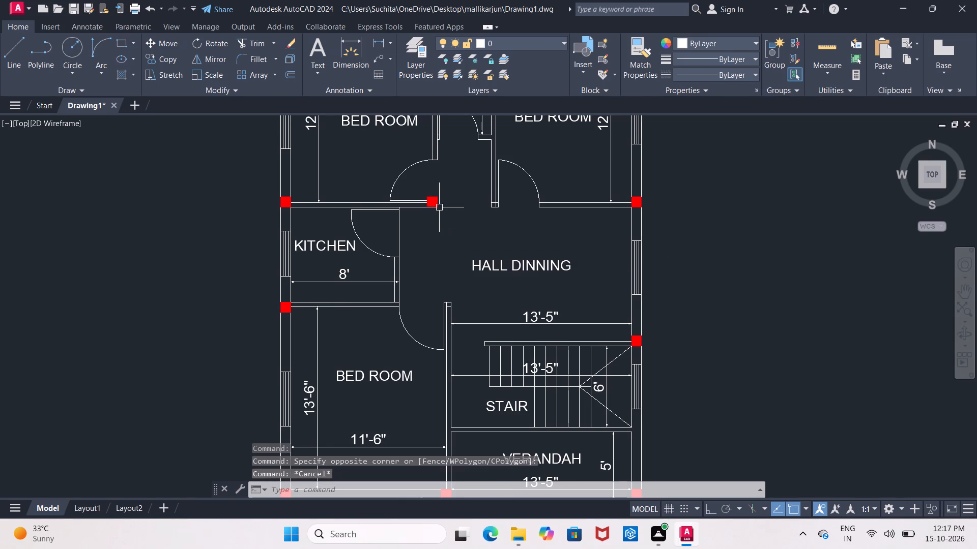
Copy the red square's outline from the northwest bedroom's south wall end to the north end of the south bedroom's east wall.
scroll(455, 190, up, 2)
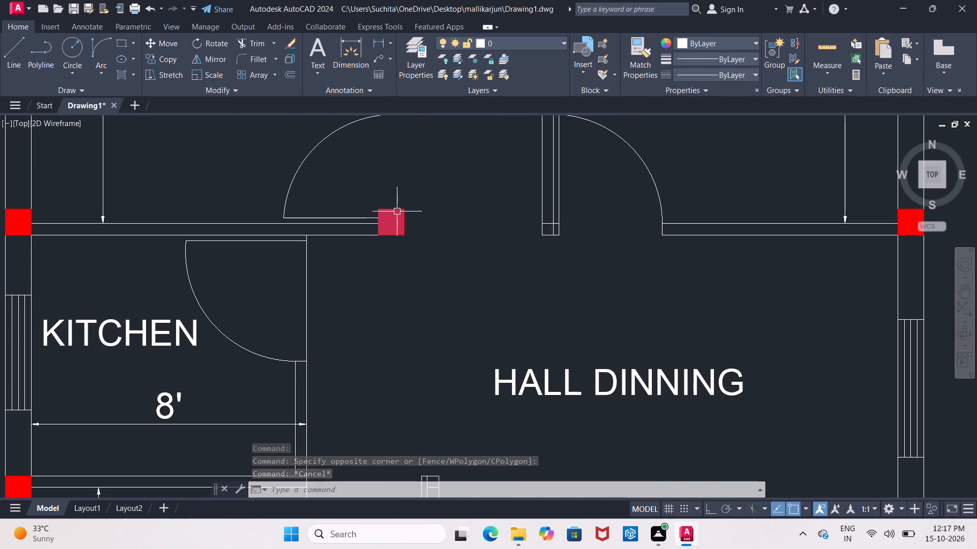
click(397, 211)
click(179, 57)
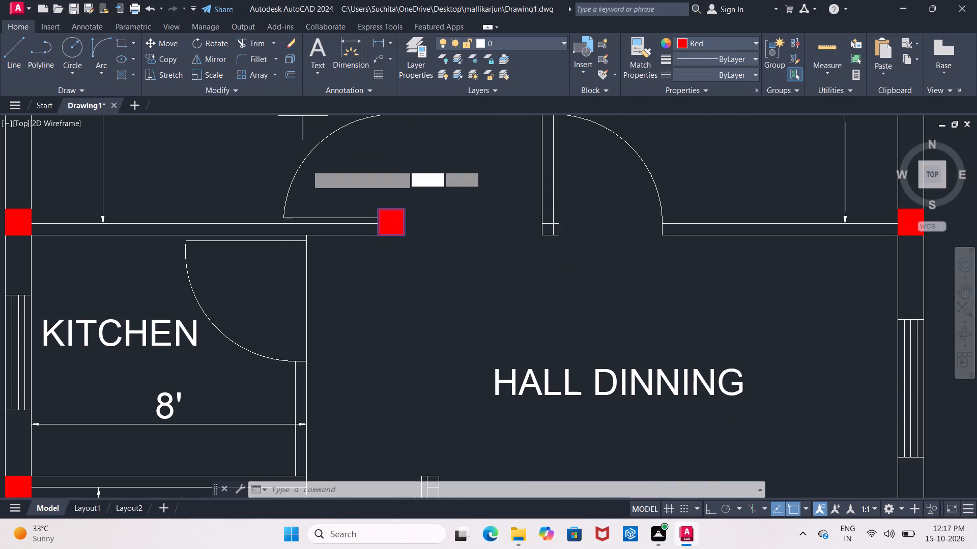
click(389, 219)
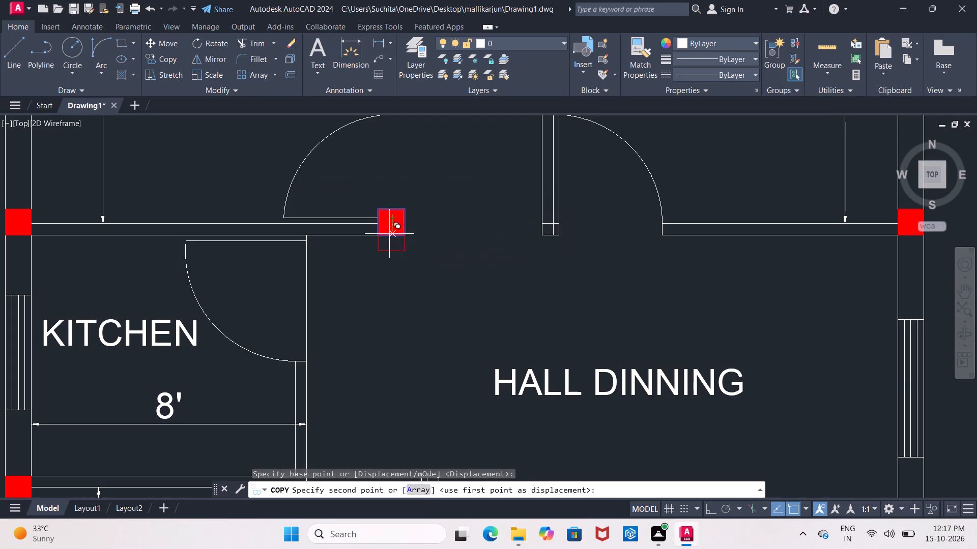
middle_drag(415, 341, 355, 233)
scroll(355, 233, down, 1)
scroll(362, 317, up, 2)
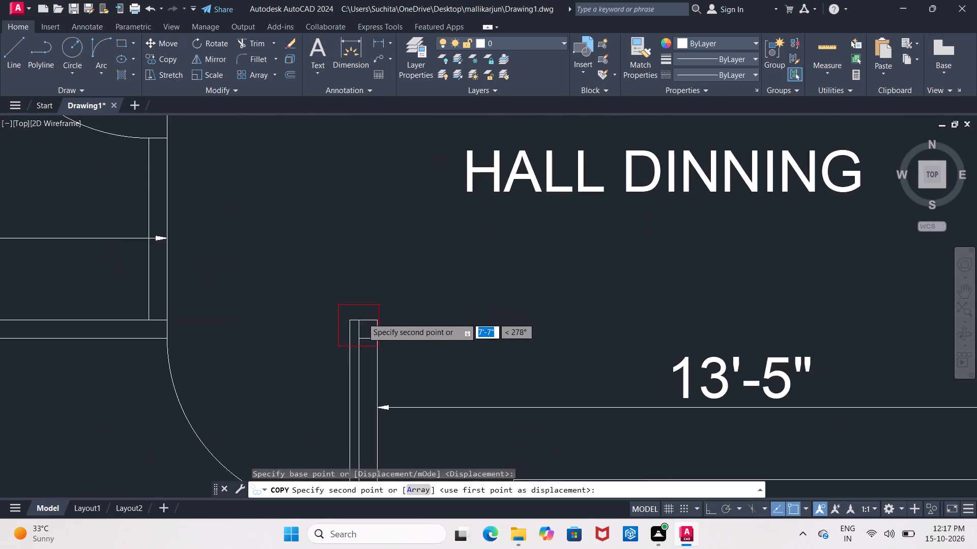
scroll(364, 321, up, 1)
middle_drag(359, 313, 309, 274)
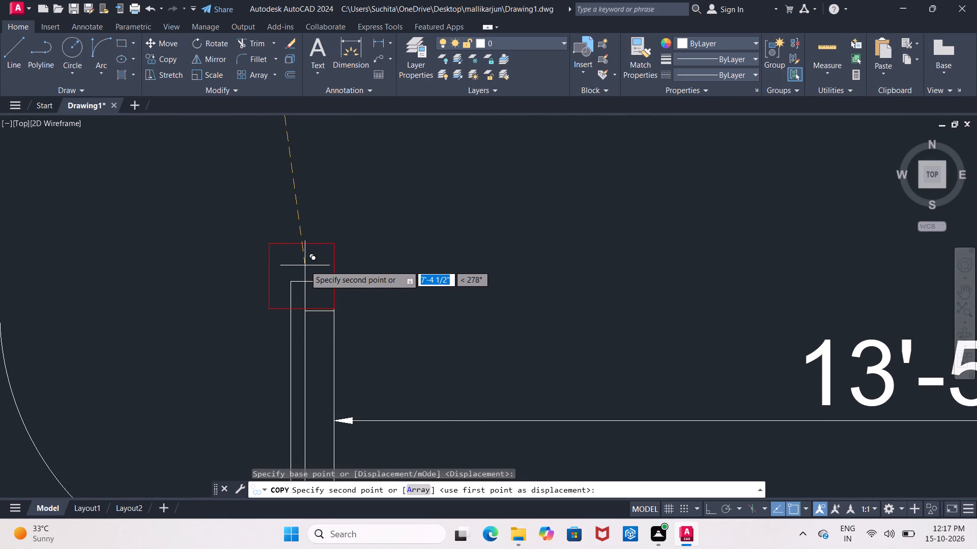
click(305, 266)
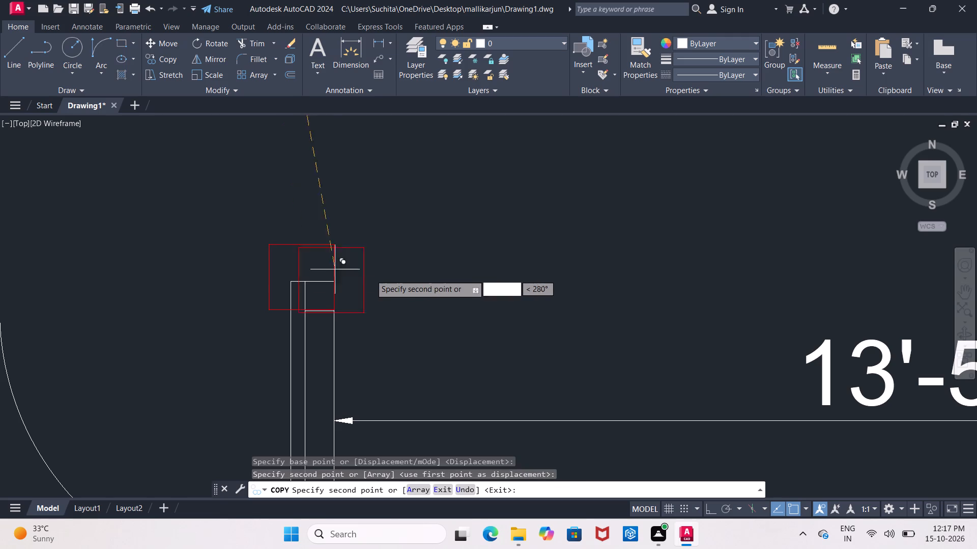
key(Escape)
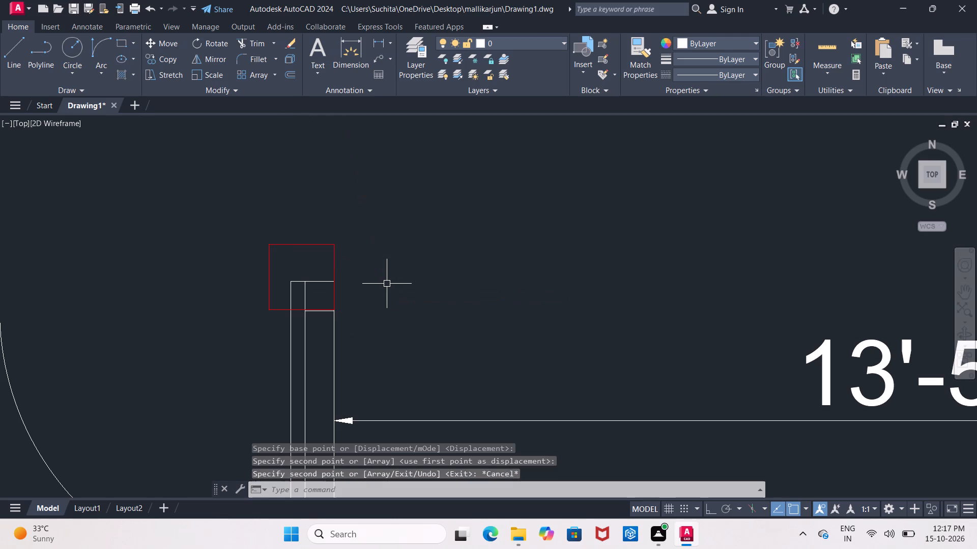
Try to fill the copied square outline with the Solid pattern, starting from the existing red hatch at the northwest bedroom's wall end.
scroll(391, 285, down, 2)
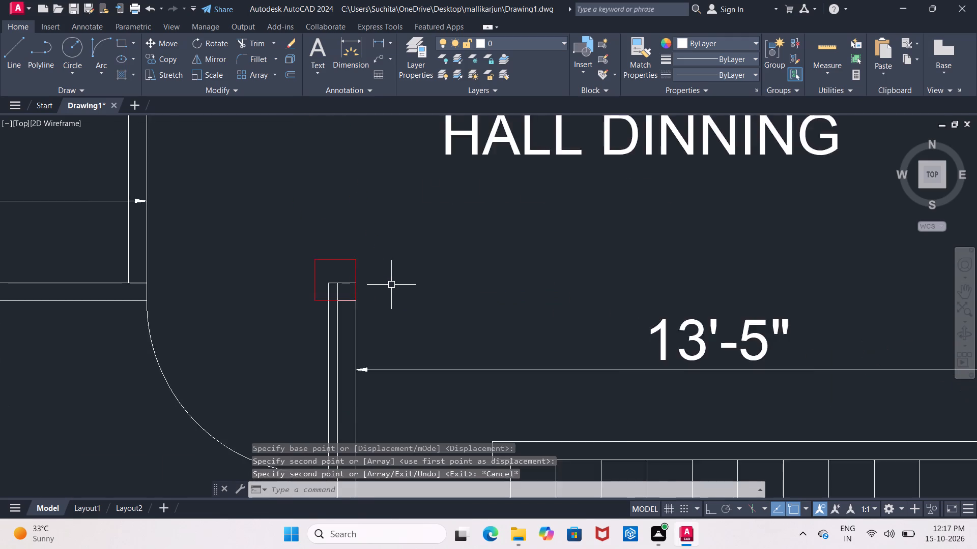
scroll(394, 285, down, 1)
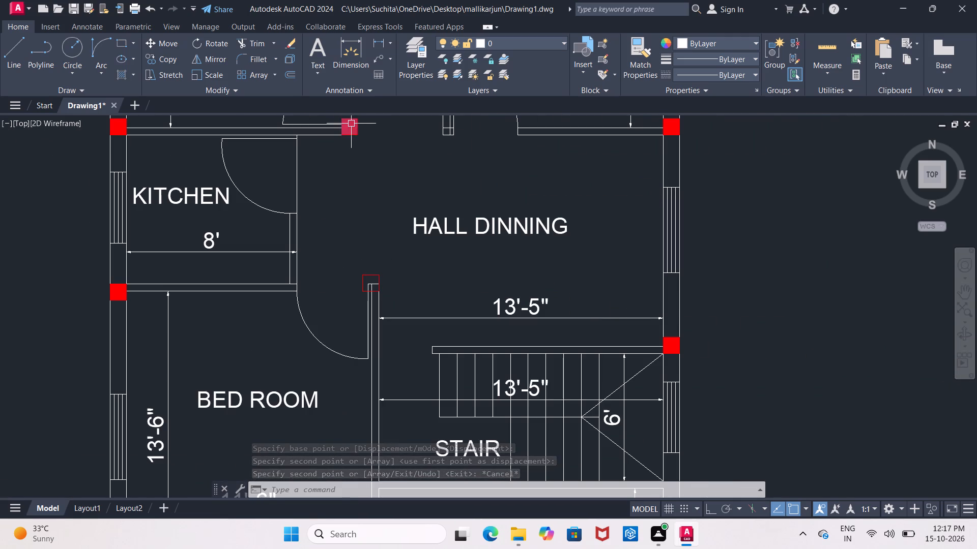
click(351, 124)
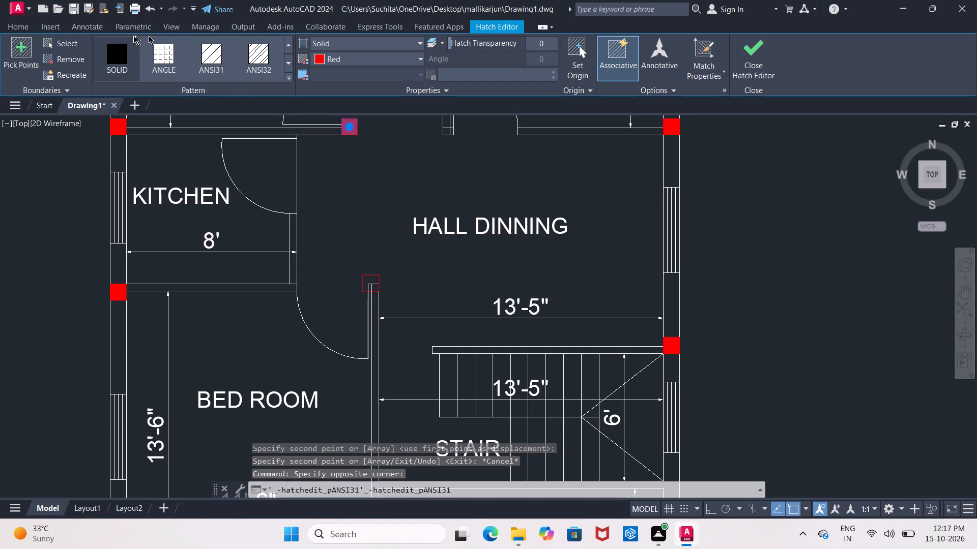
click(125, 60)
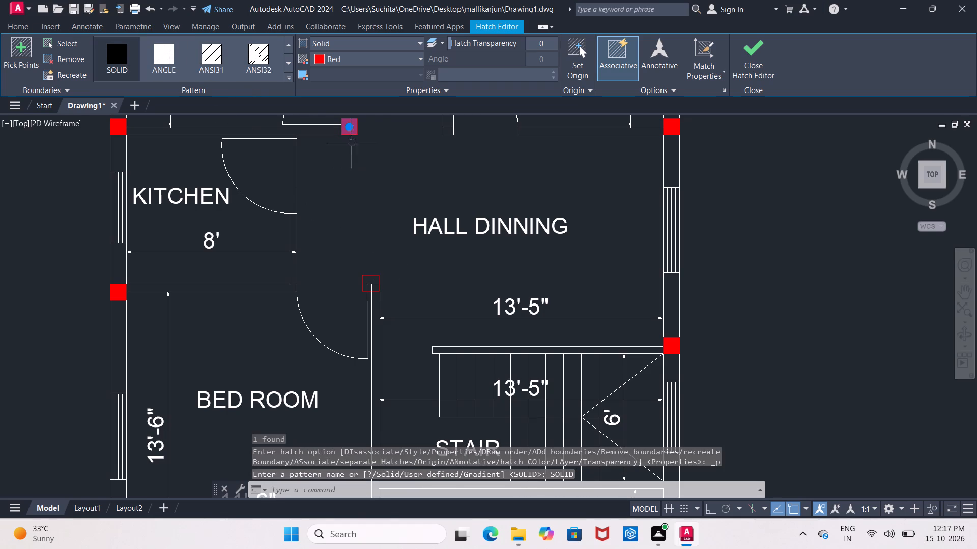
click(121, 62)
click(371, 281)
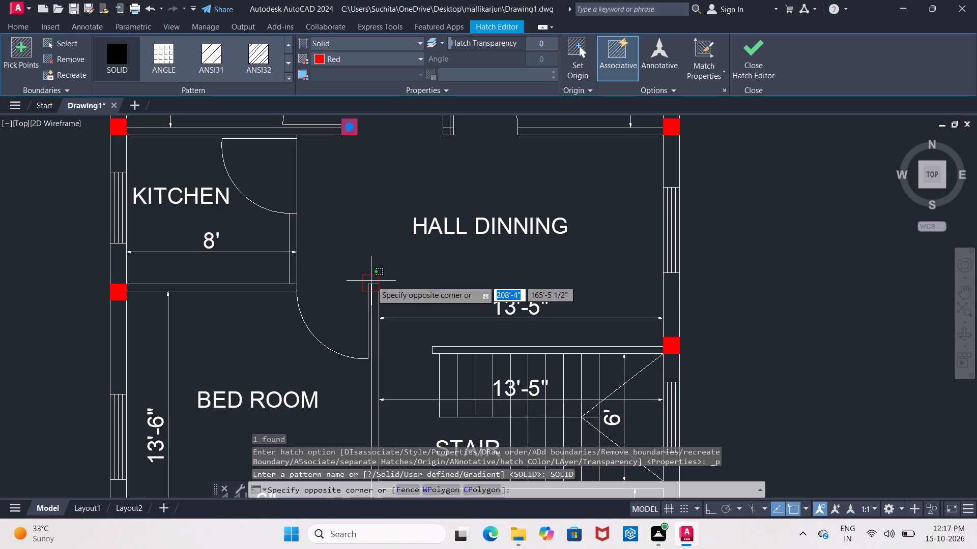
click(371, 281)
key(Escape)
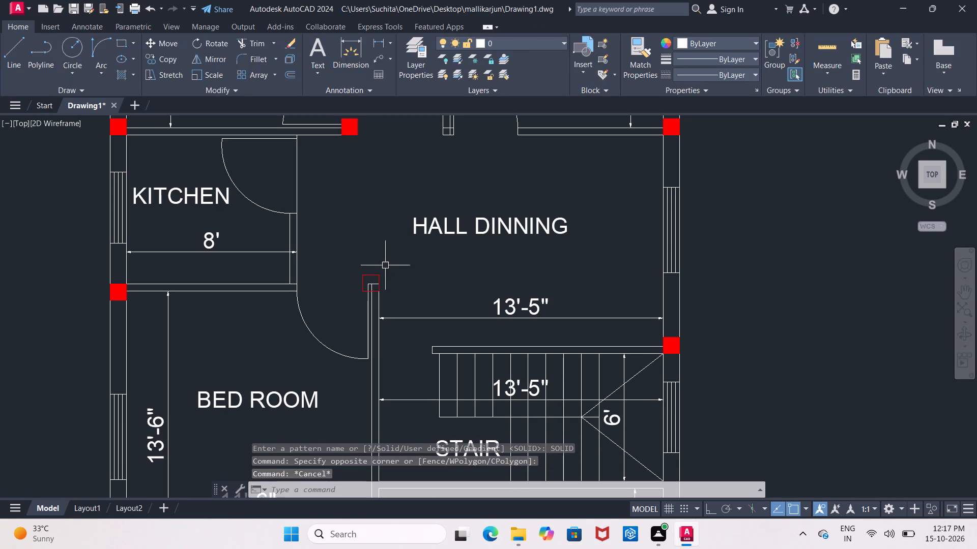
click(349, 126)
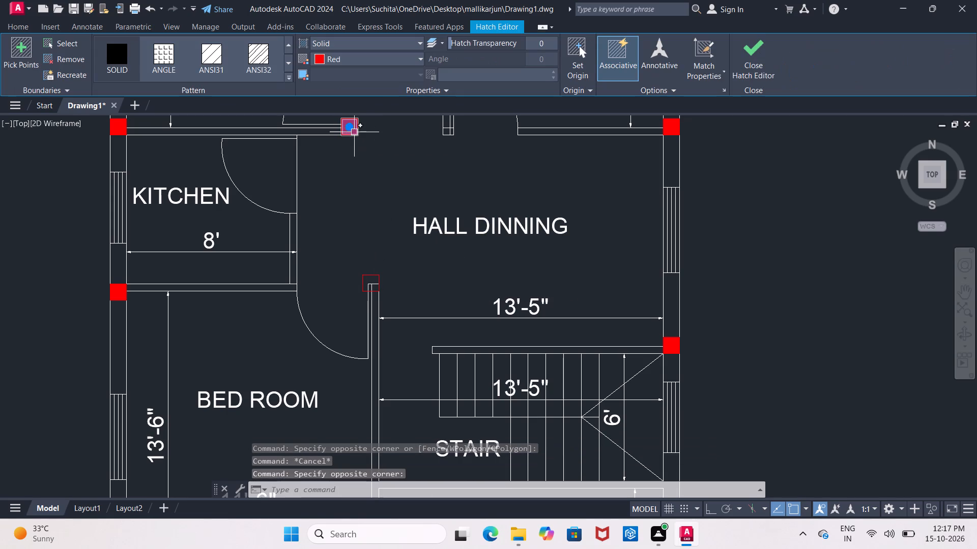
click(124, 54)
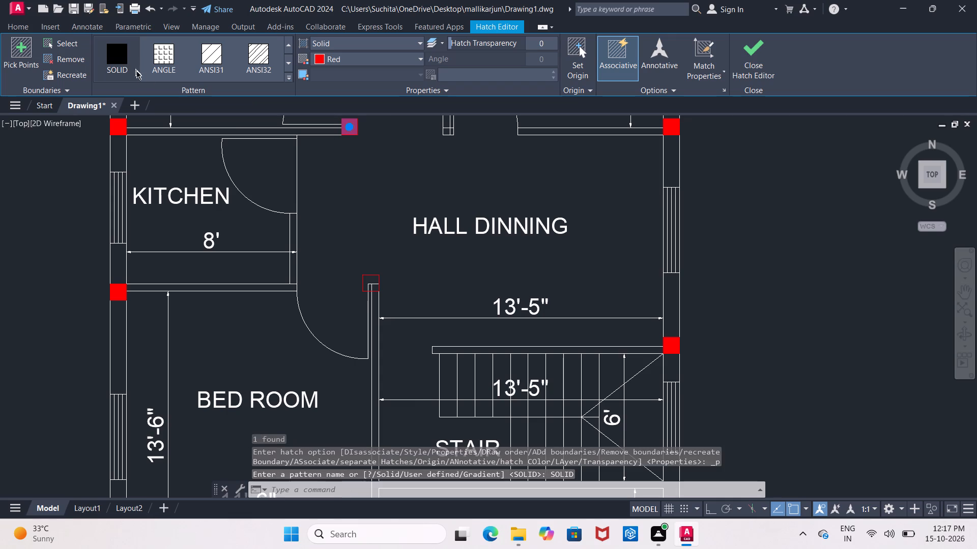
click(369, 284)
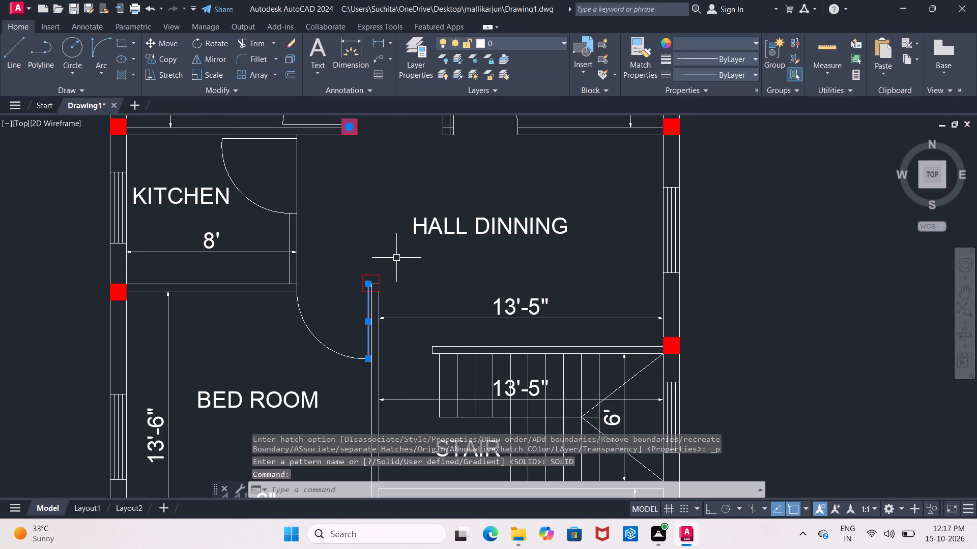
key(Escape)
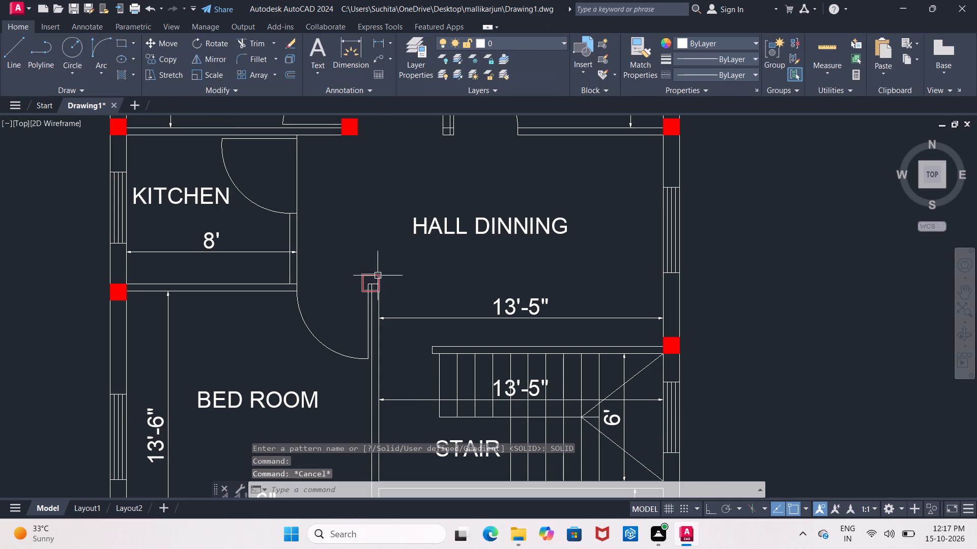
Copy the solid red hatch from the northwest bedroom's wall end onto the empty square outline at the south bedroom's east wall end.
click(352, 128)
click(352, 128)
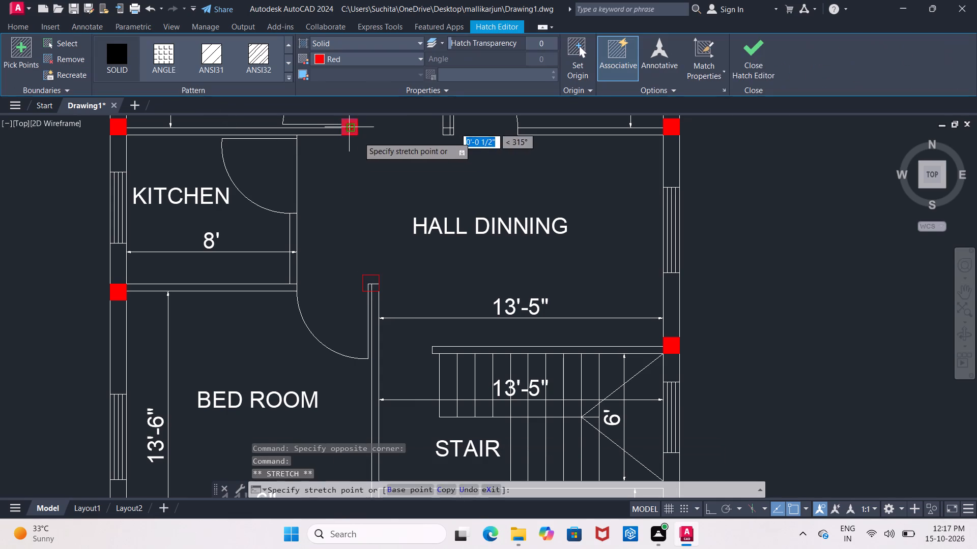
key(ctrl+c)
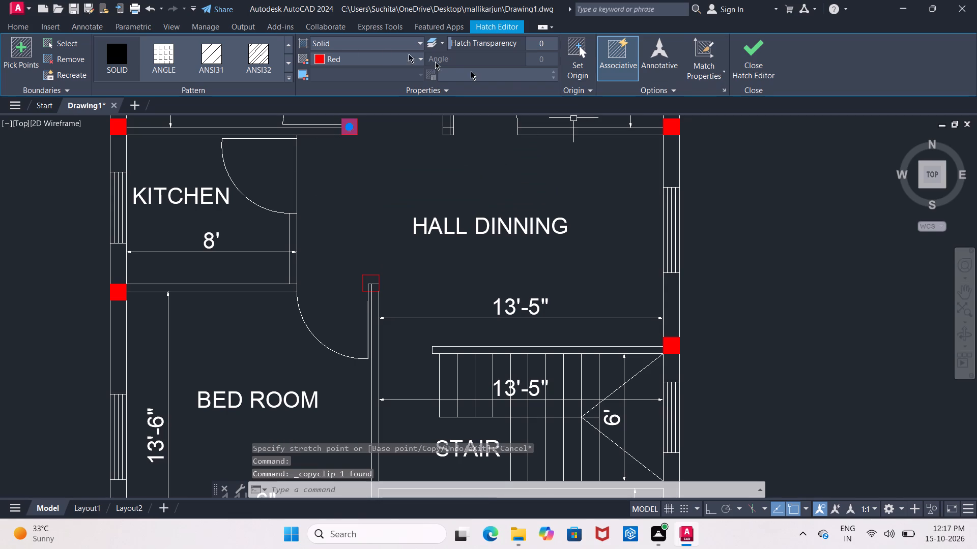
click(18, 24)
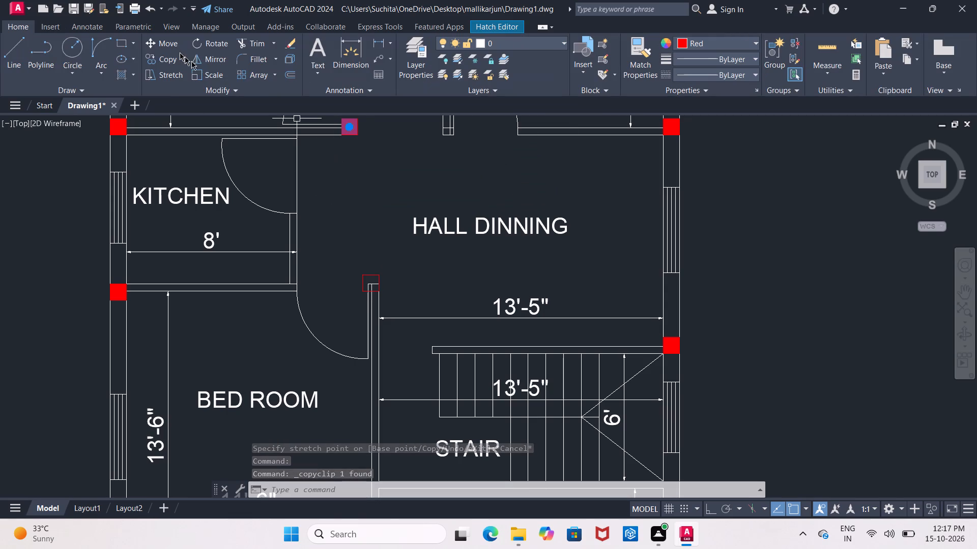
click(176, 54)
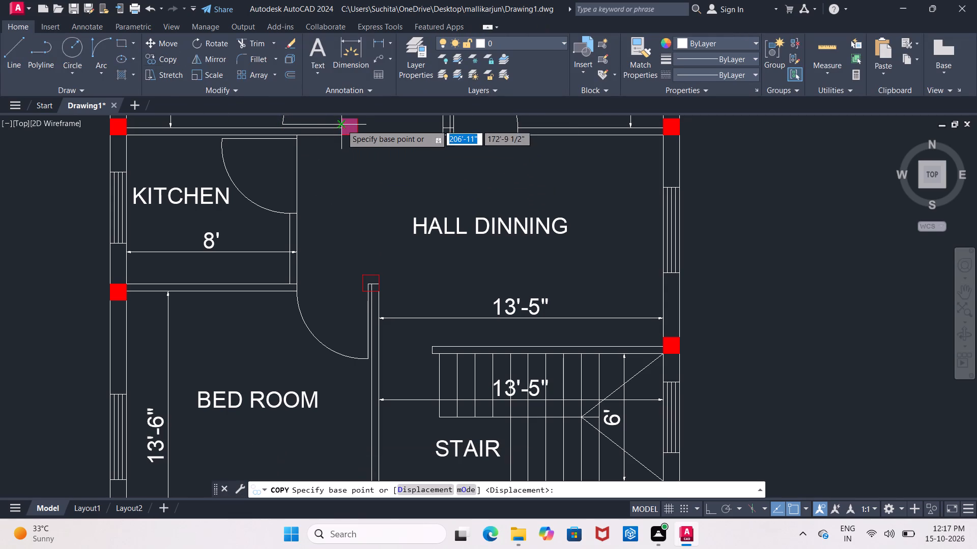
click(349, 126)
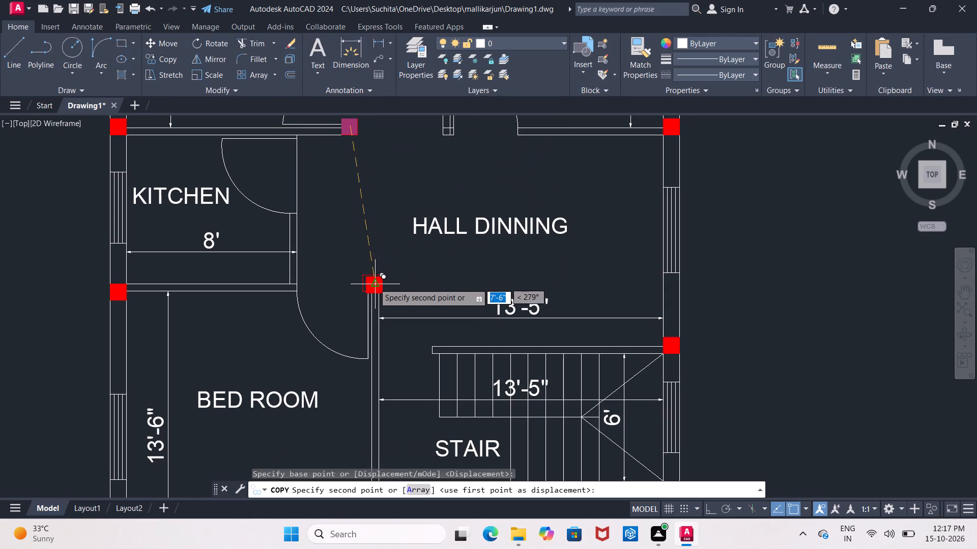
scroll(372, 284, up, 2)
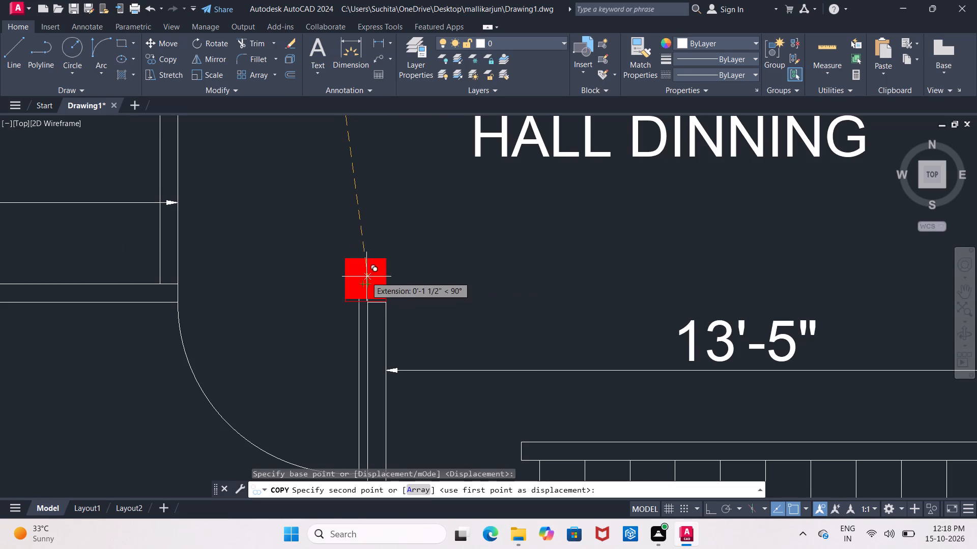
click(367, 279)
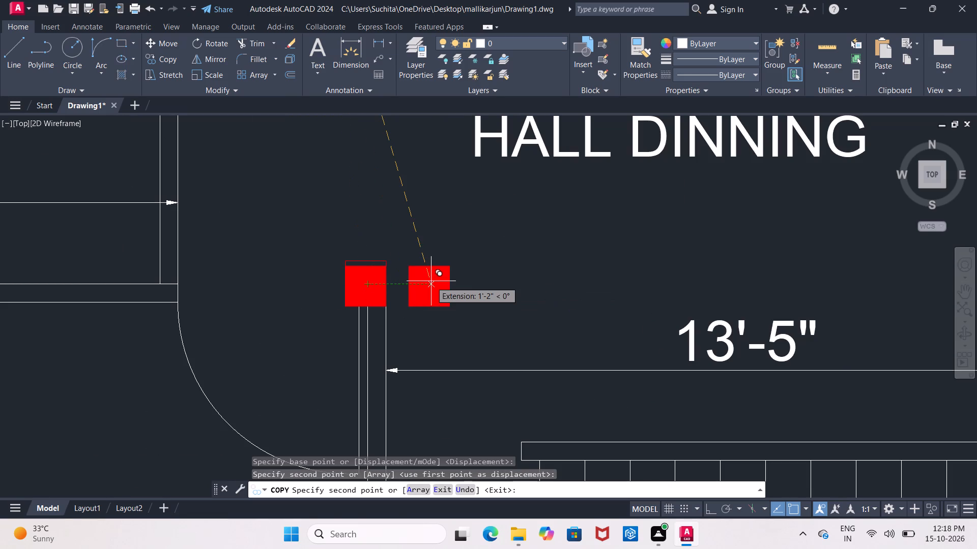
key(Escape)
Move the copied red hatch up by its northeast corner onto the outline's northeast corner so the fill sits inside the square.
scroll(358, 311, up, 2)
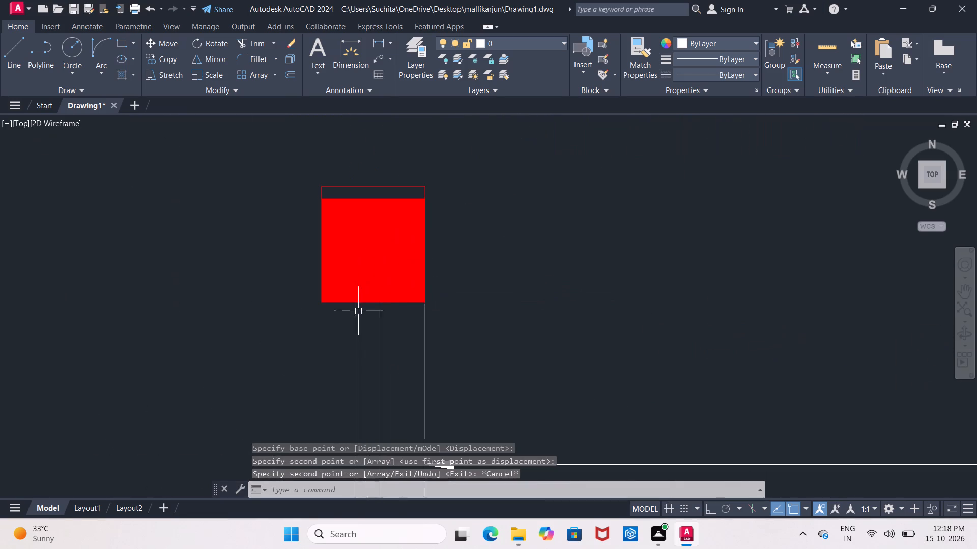
click(365, 204)
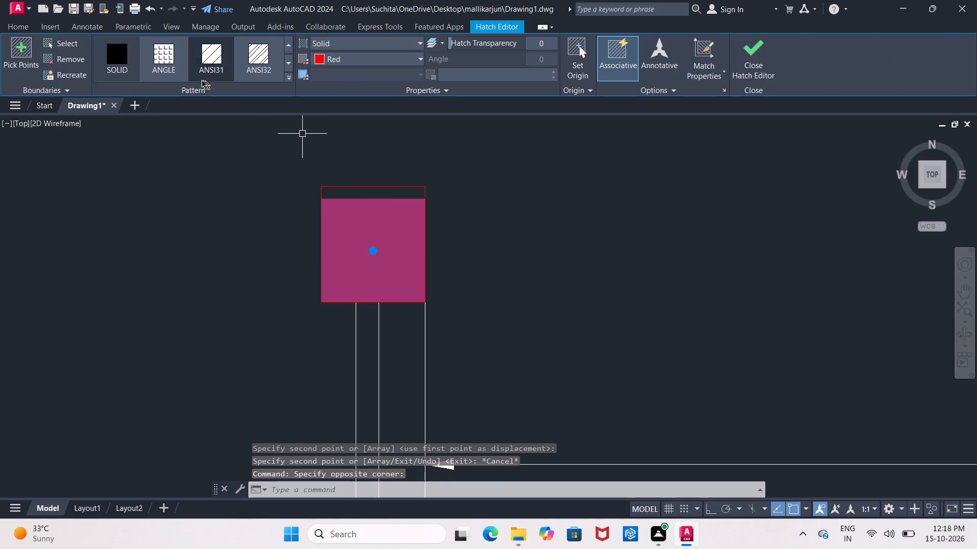
click(20, 22)
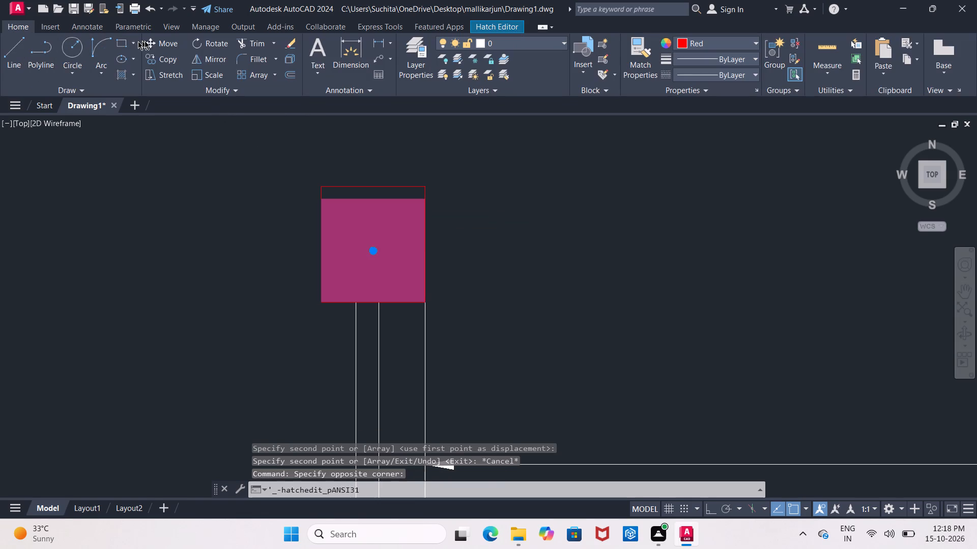
click(150, 40)
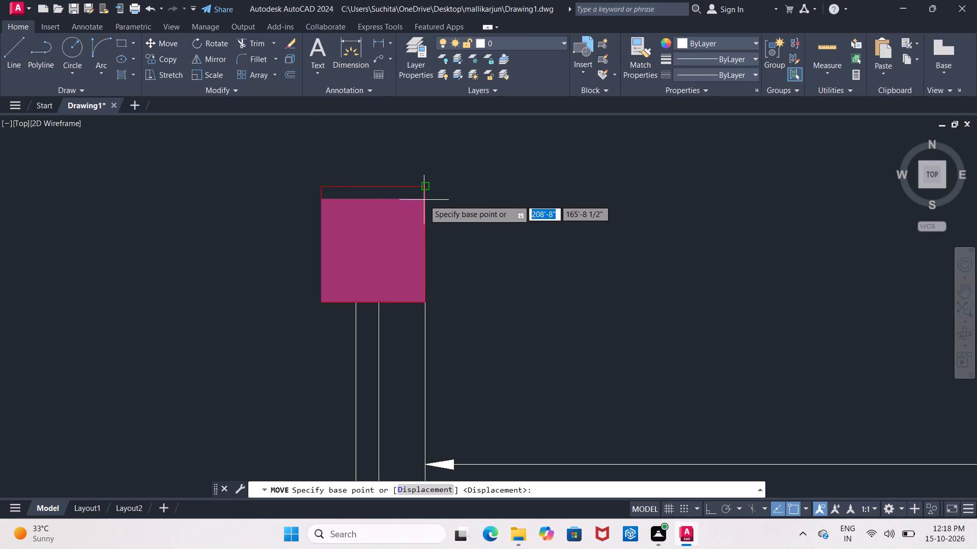
scroll(423, 201, up, 3)
click(424, 195)
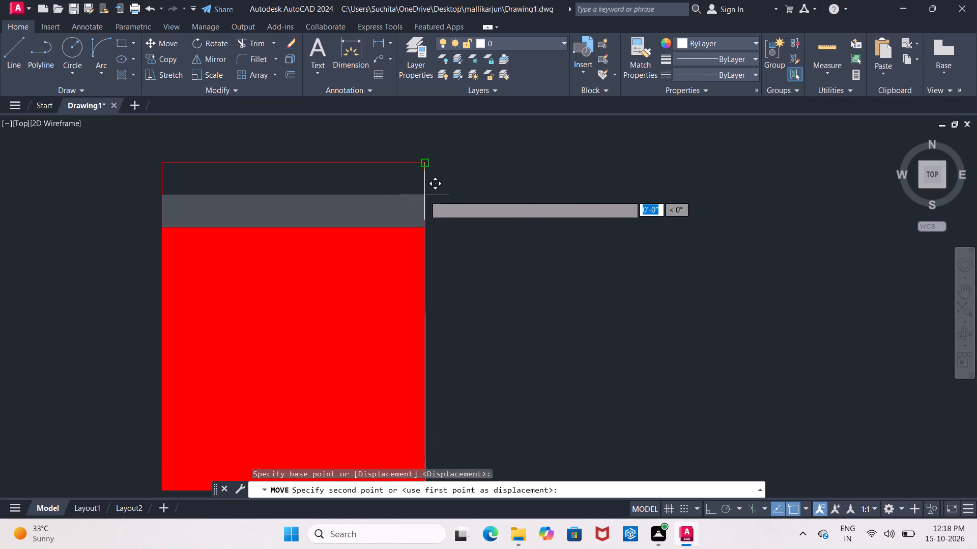
click(424, 131)
scroll(452, 202, down, 2)
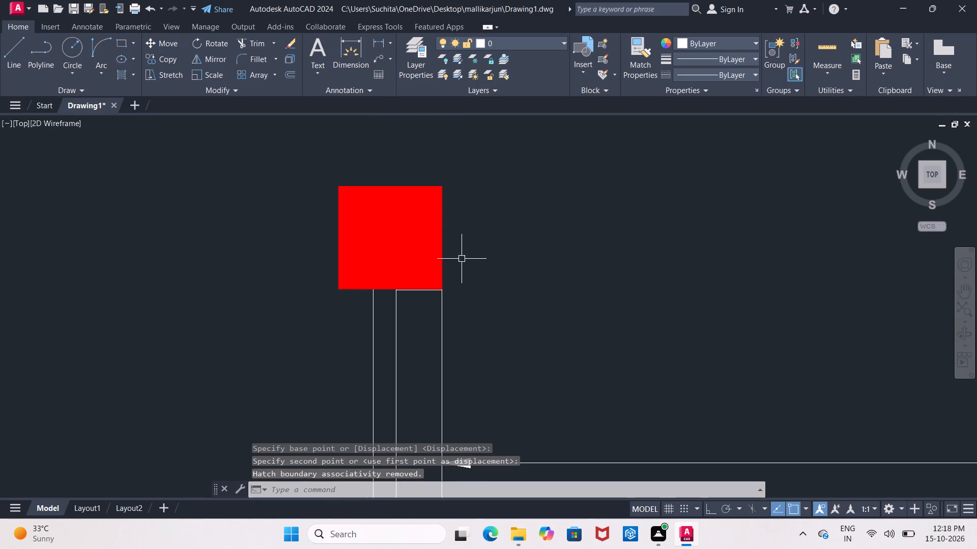
Move the red hatch at the south bedroom's east wall end slightly down by its southeast corner onto the wall end's corner.
scroll(462, 259, down, 1)
middle_drag(431, 248, 387, 219)
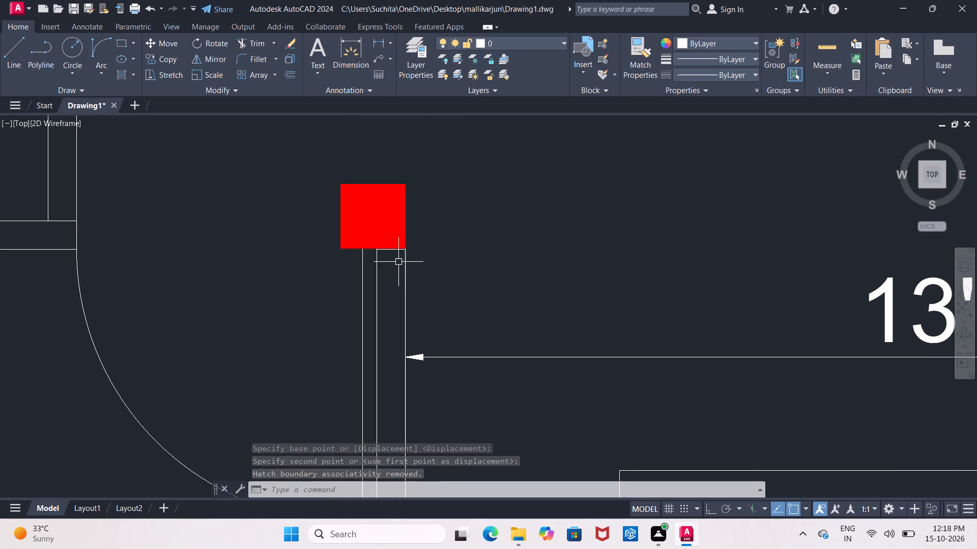
scroll(398, 262, up, 2)
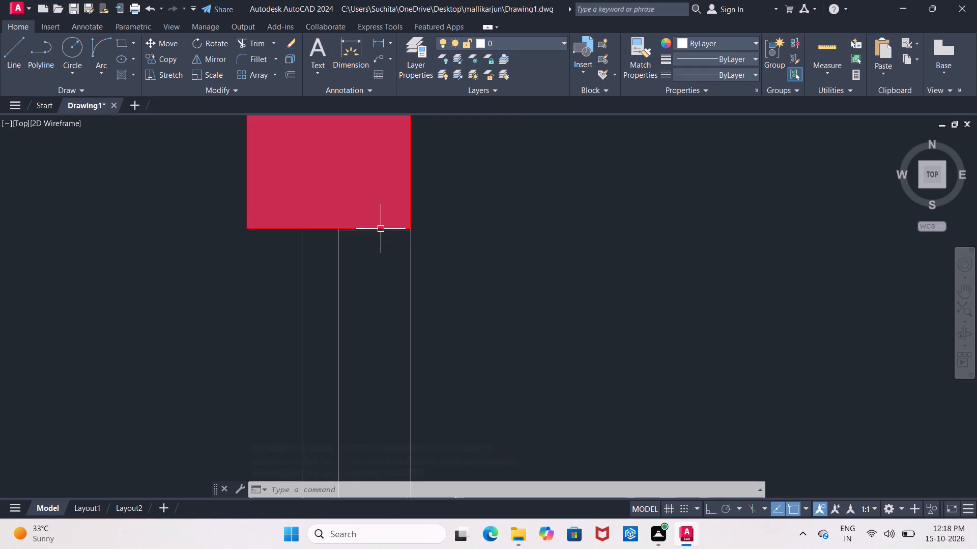
middle_click(381, 229)
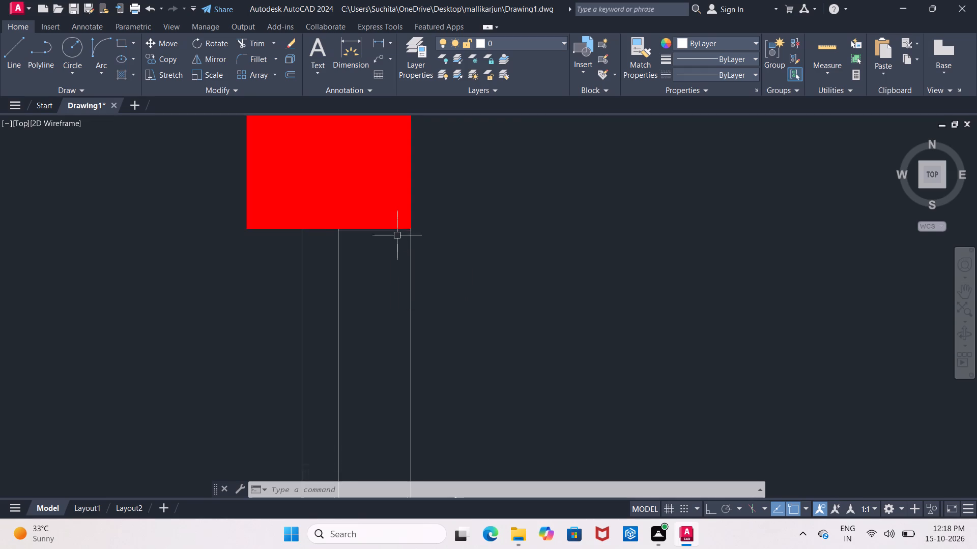
click(394, 232)
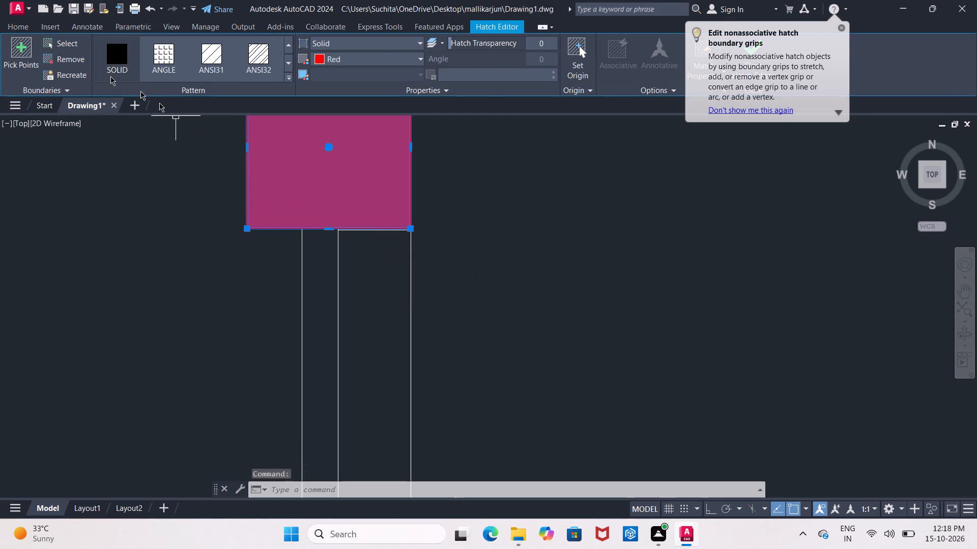
click(27, 30)
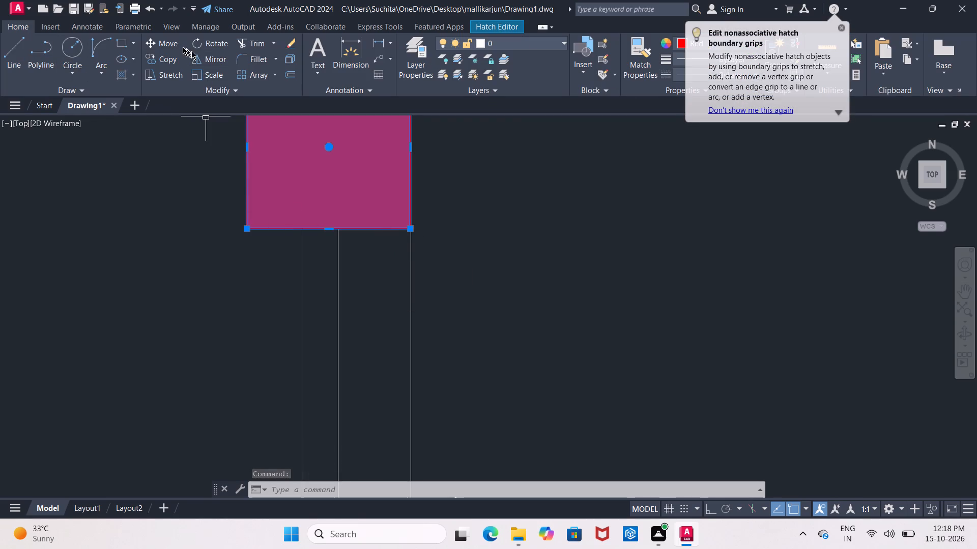
click(175, 45)
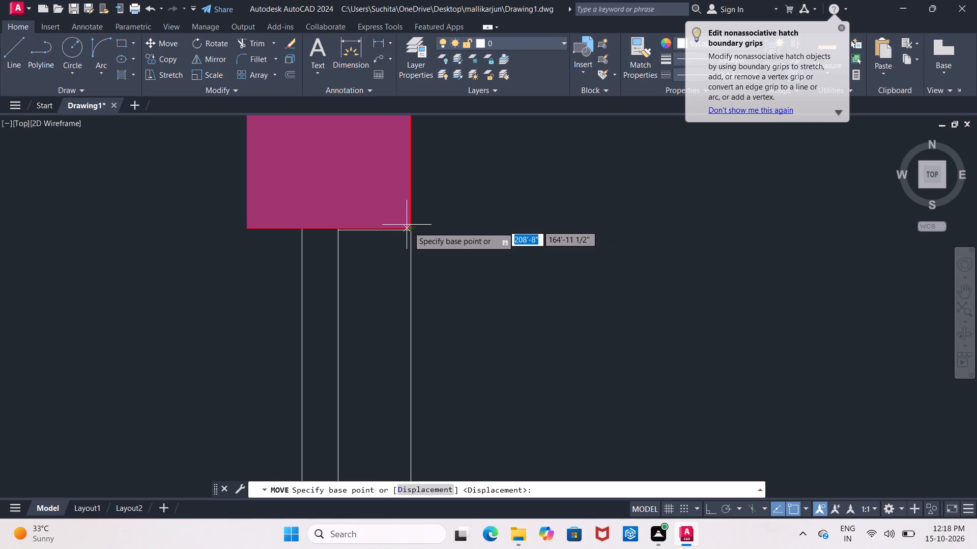
click(408, 227)
click(412, 233)
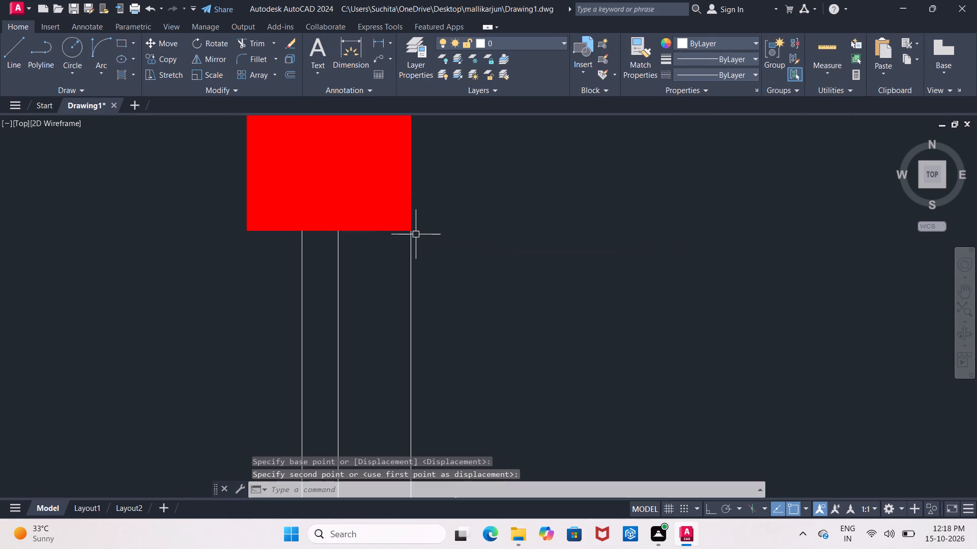
scroll(466, 243, down, 3)
middle_drag(522, 268, 440, 239)
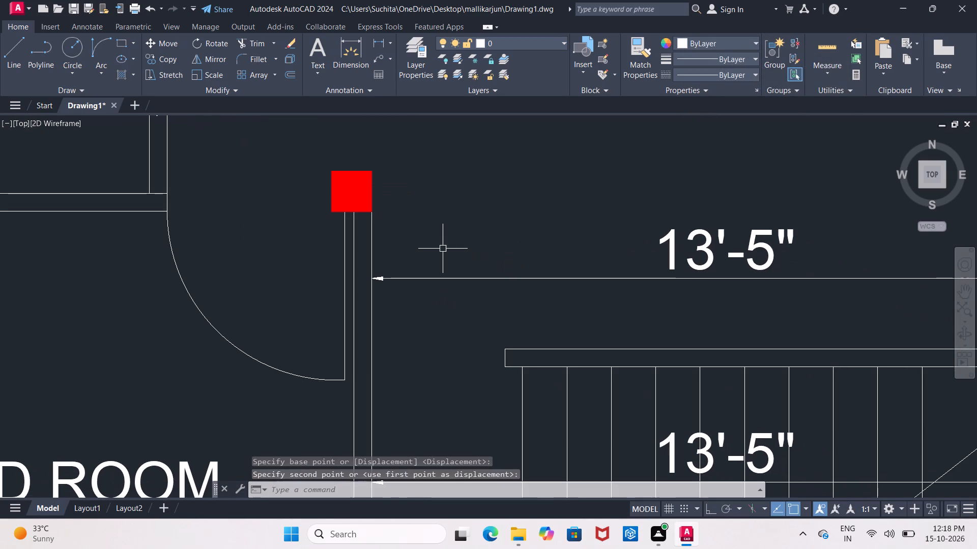
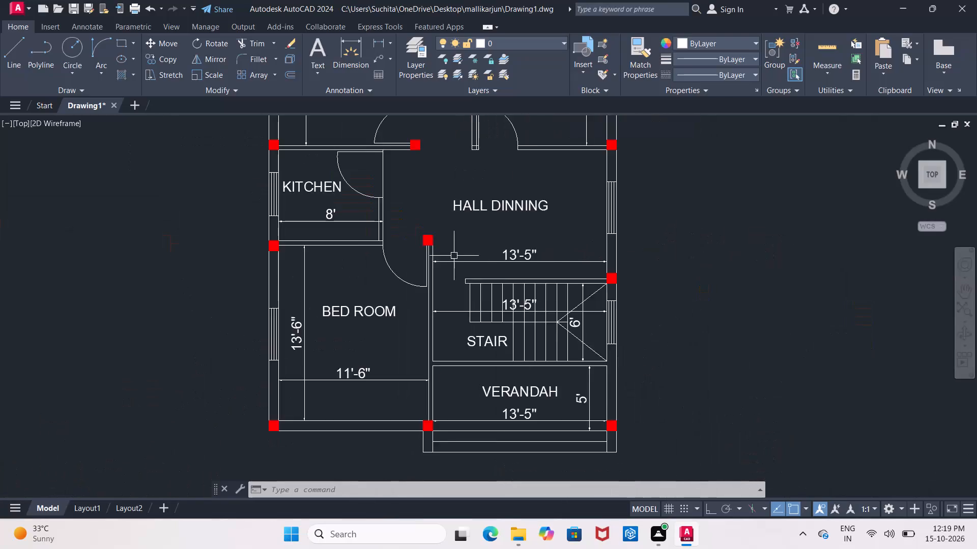
Look over the whole floor plan and its red column squares.
scroll(454, 256, down, 2)
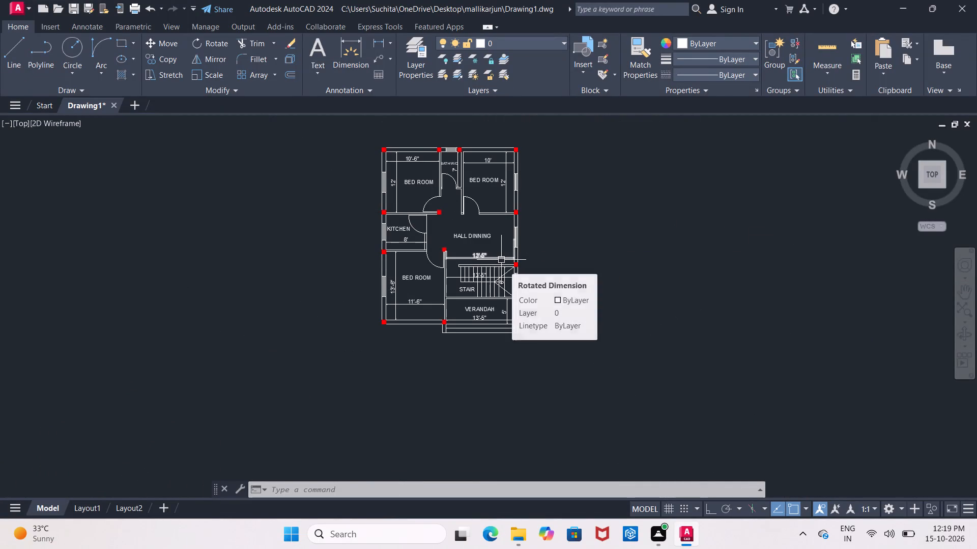
scroll(451, 228, up, 1)
middle_drag(448, 223, 421, 294)
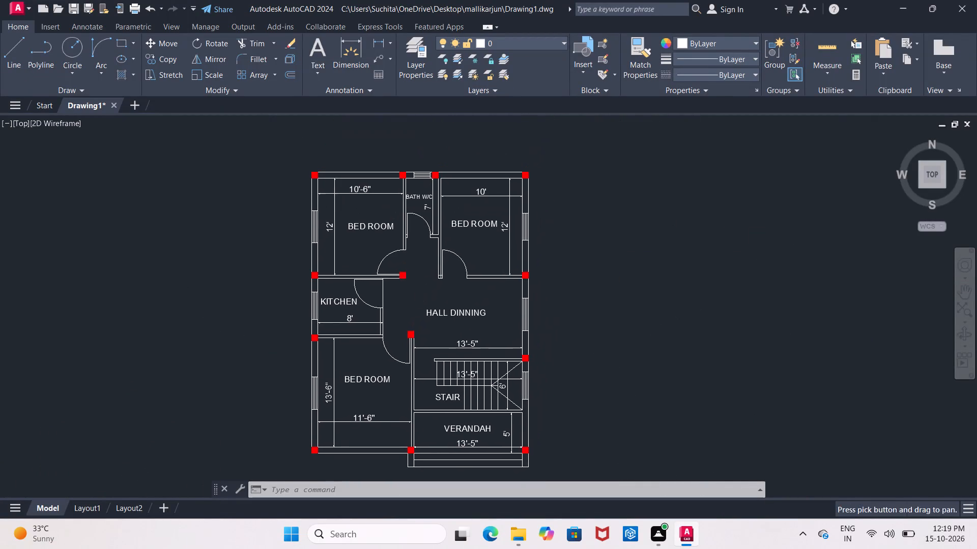
scroll(419, 272, up, 1)
scroll(419, 272, down, 1)
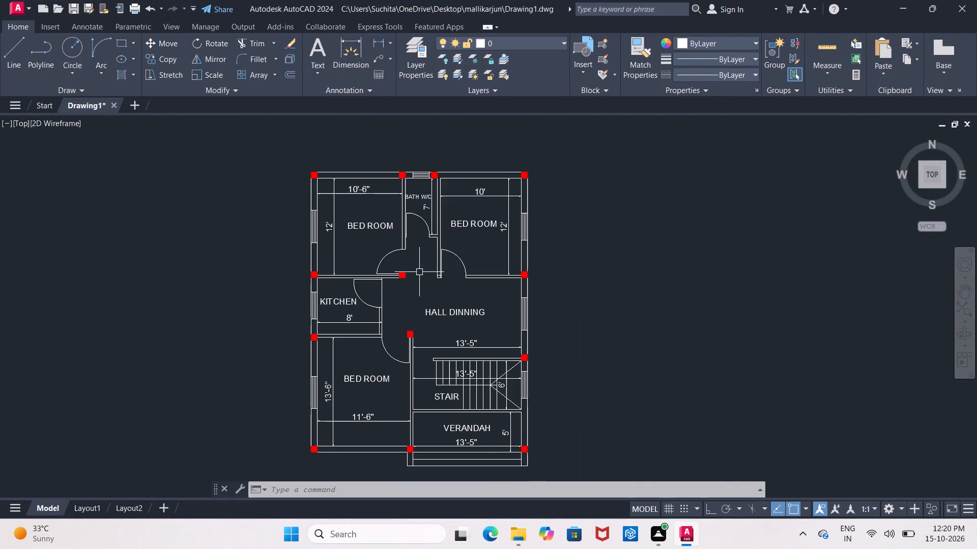
scroll(420, 271, up, 1)
scroll(420, 271, down, 1)
middle_drag(420, 271, 405, 249)
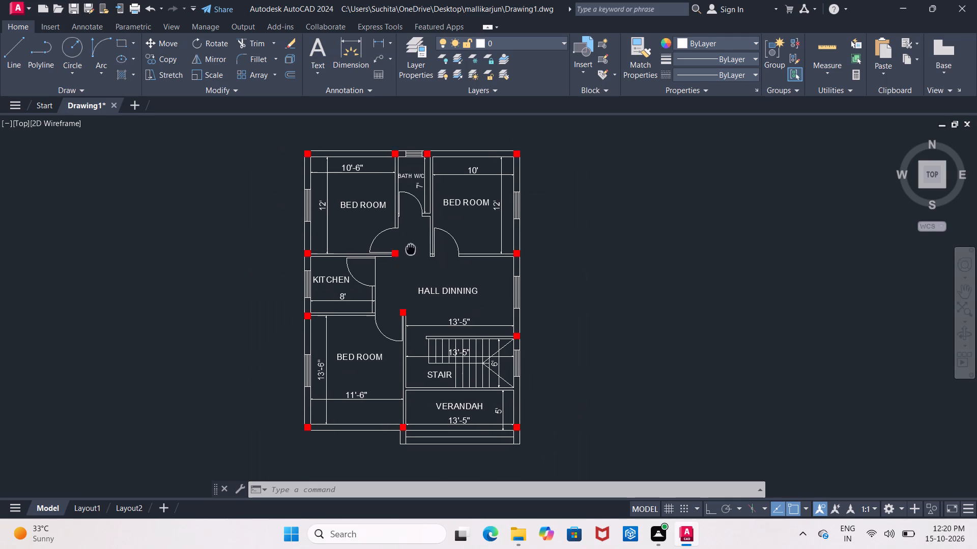
middle_drag(405, 249, 384, 251)
scroll(384, 251, down, 1)
scroll(388, 267, up, 1)
middle_click(388, 267)
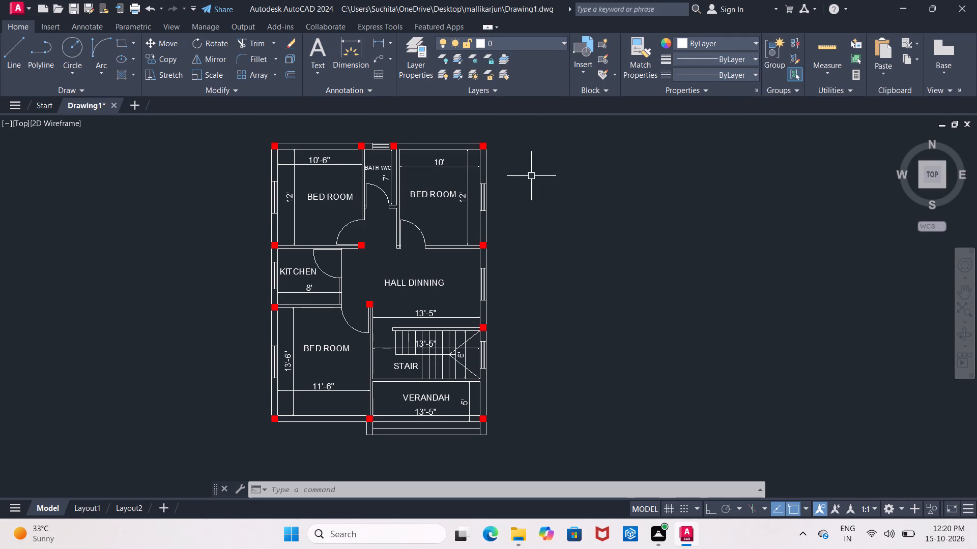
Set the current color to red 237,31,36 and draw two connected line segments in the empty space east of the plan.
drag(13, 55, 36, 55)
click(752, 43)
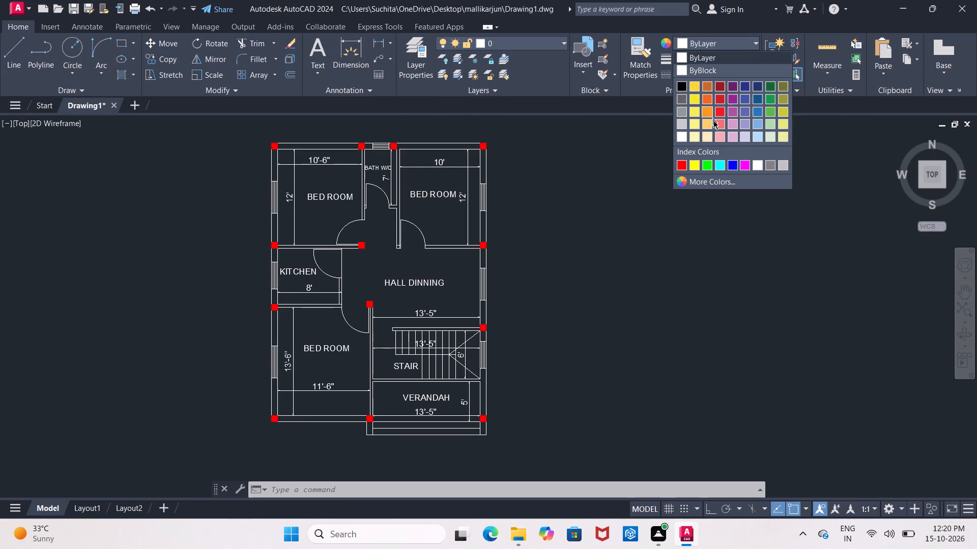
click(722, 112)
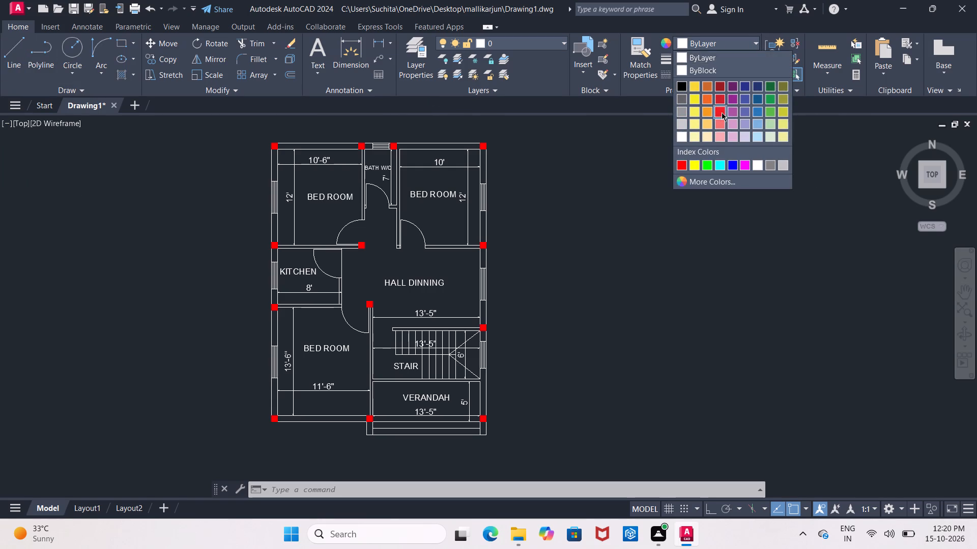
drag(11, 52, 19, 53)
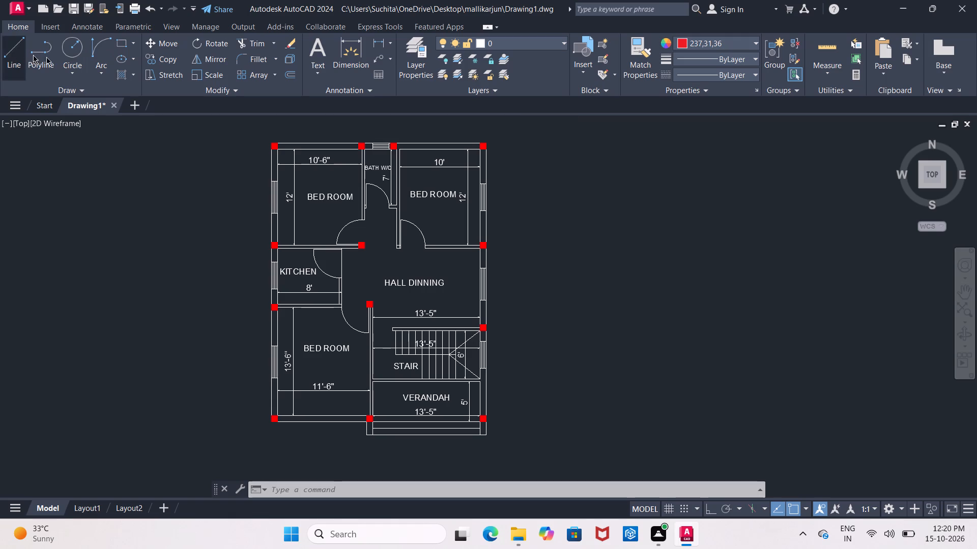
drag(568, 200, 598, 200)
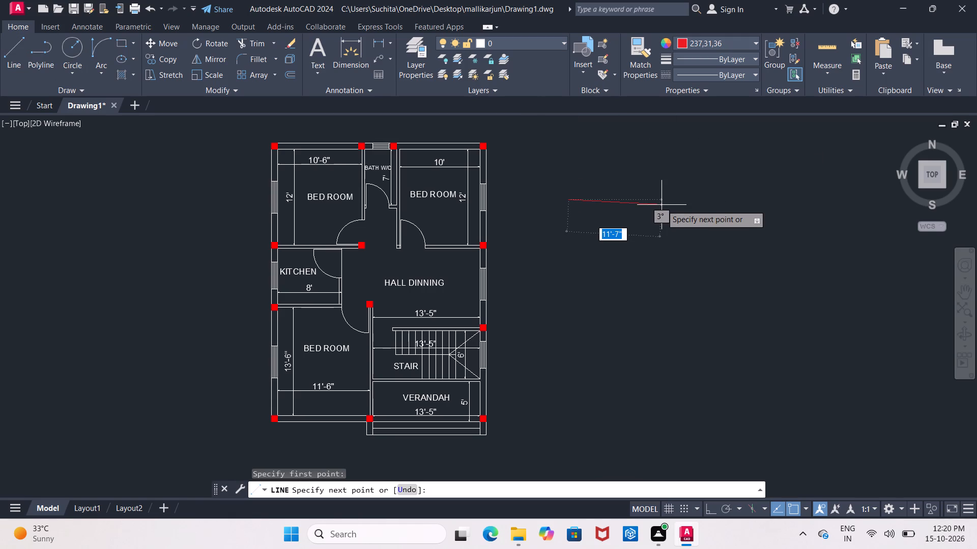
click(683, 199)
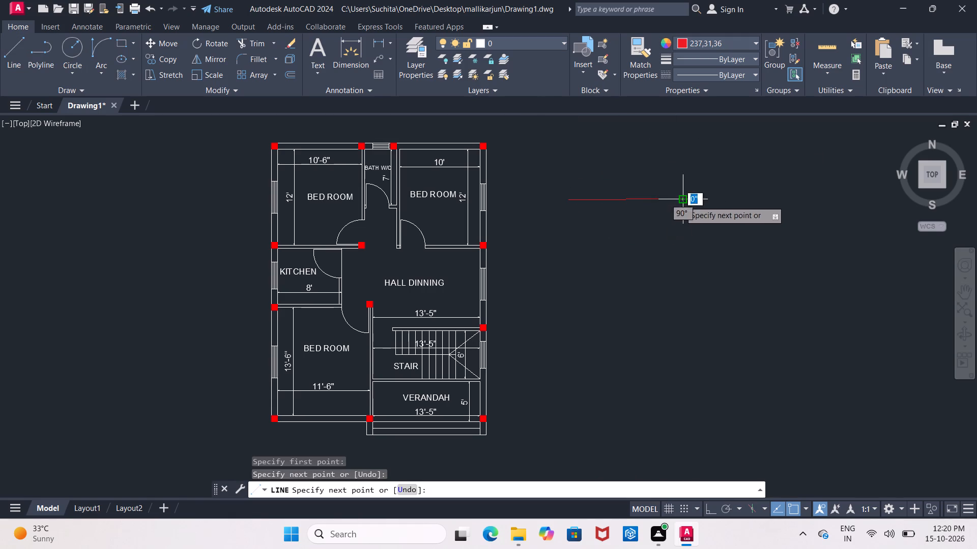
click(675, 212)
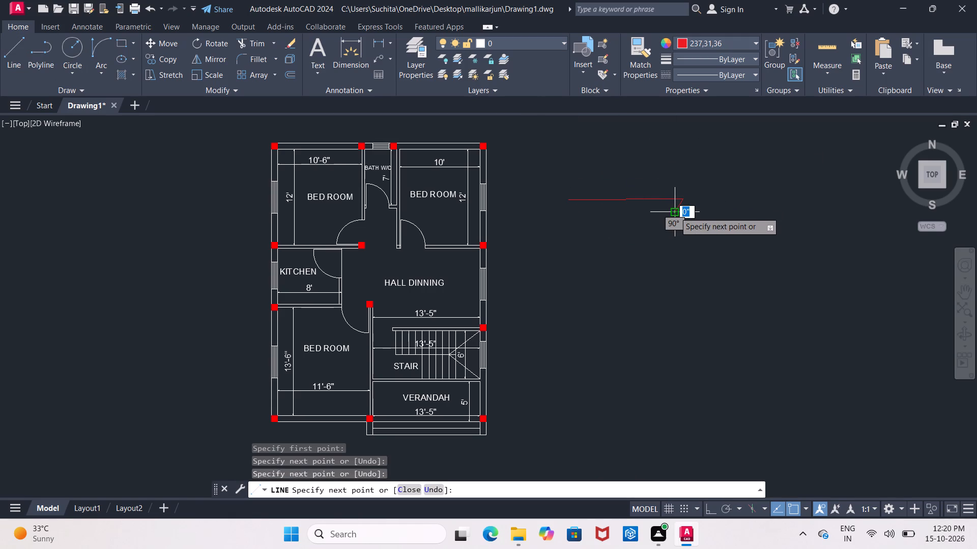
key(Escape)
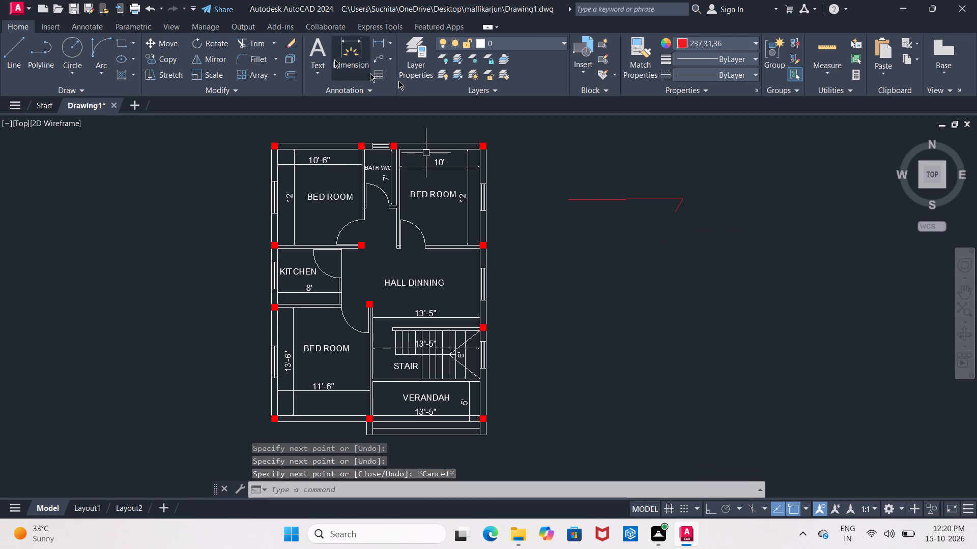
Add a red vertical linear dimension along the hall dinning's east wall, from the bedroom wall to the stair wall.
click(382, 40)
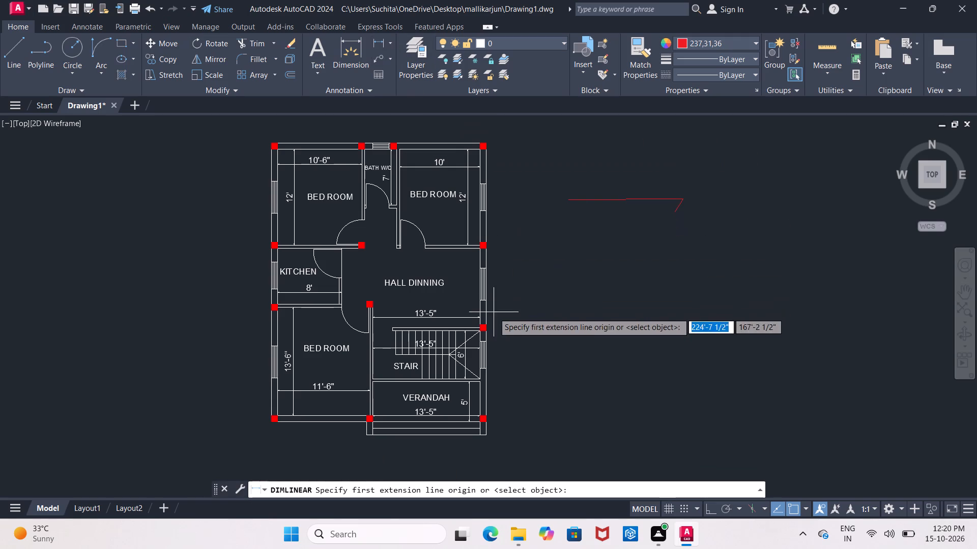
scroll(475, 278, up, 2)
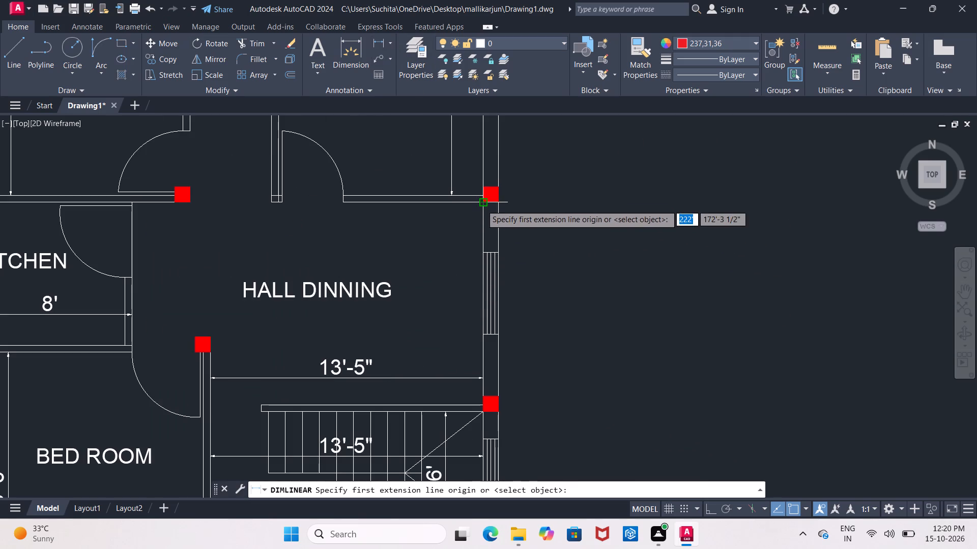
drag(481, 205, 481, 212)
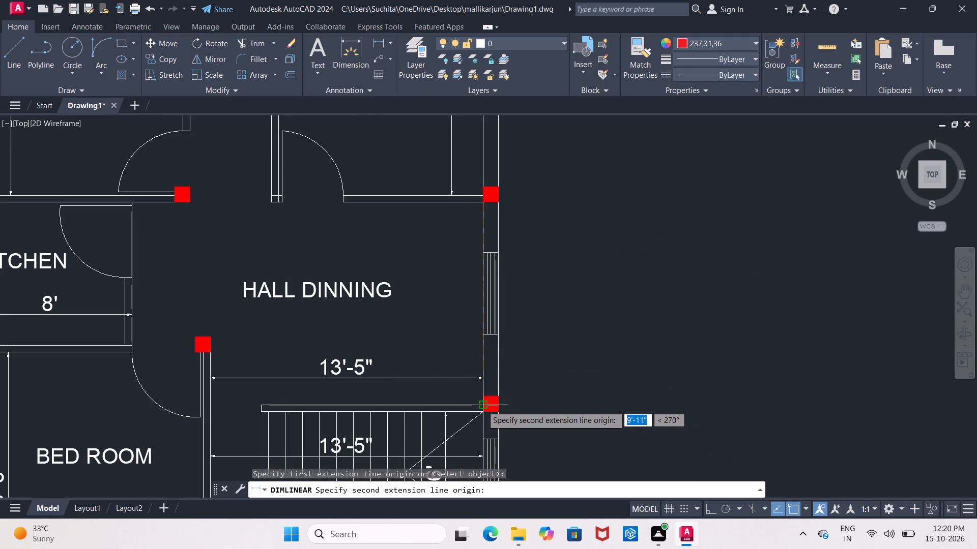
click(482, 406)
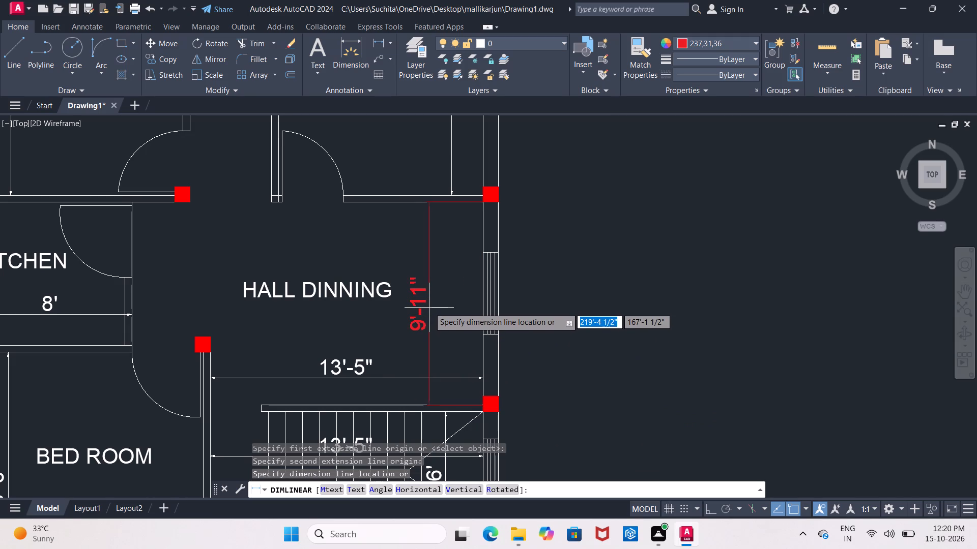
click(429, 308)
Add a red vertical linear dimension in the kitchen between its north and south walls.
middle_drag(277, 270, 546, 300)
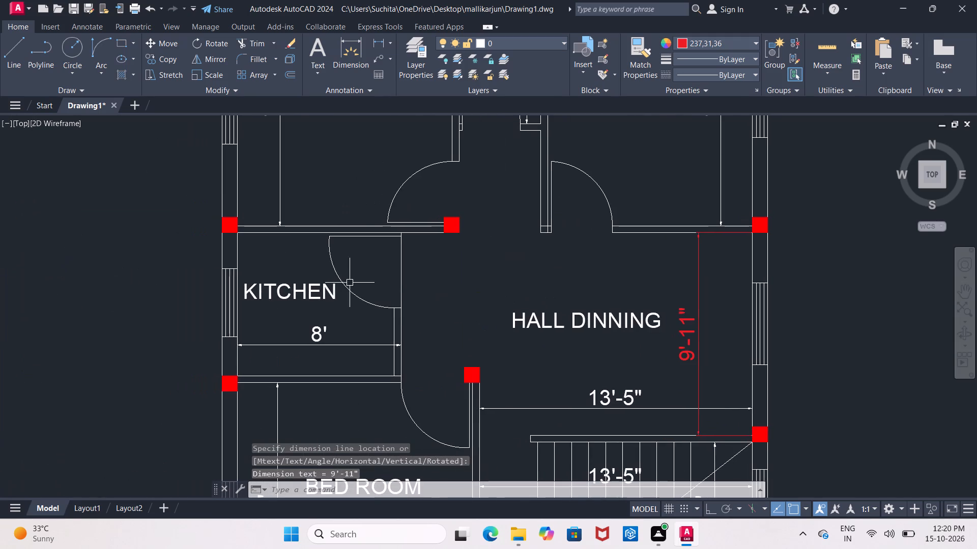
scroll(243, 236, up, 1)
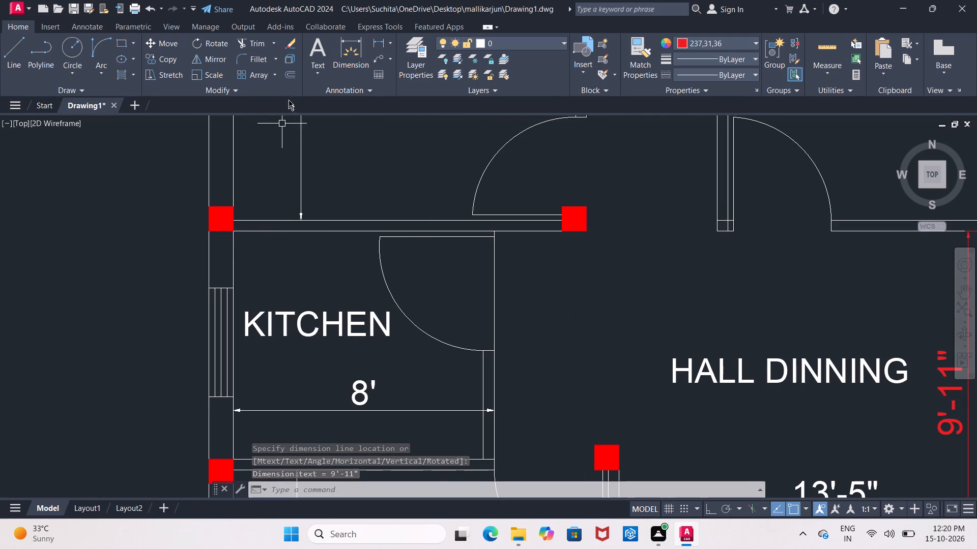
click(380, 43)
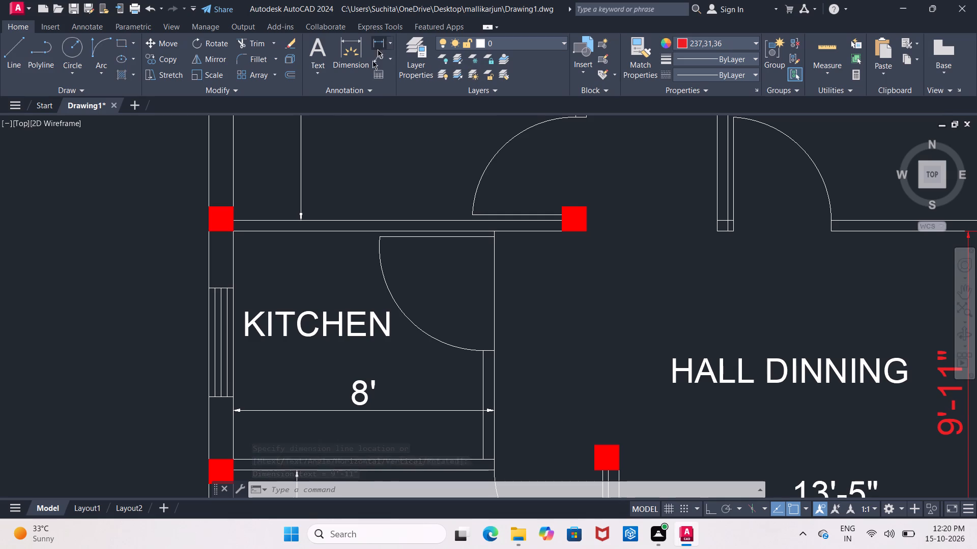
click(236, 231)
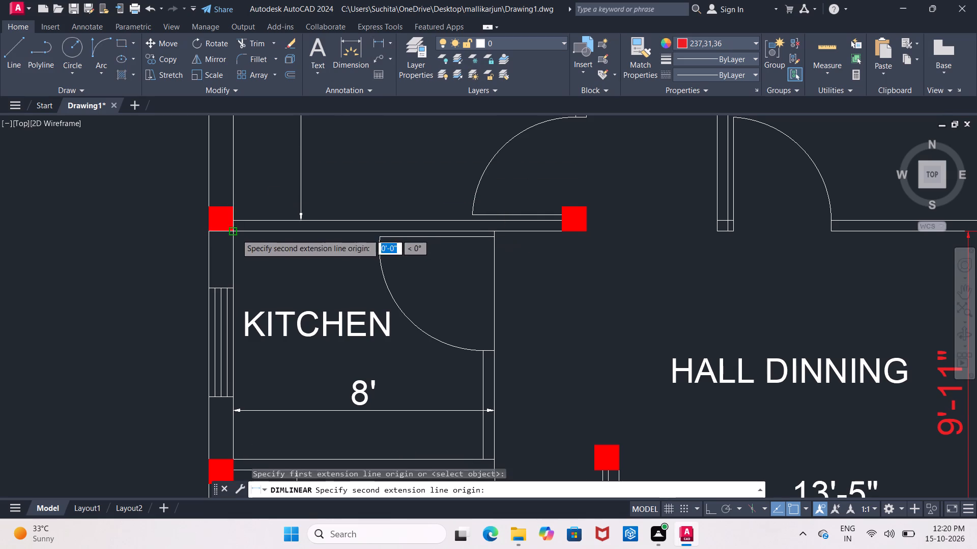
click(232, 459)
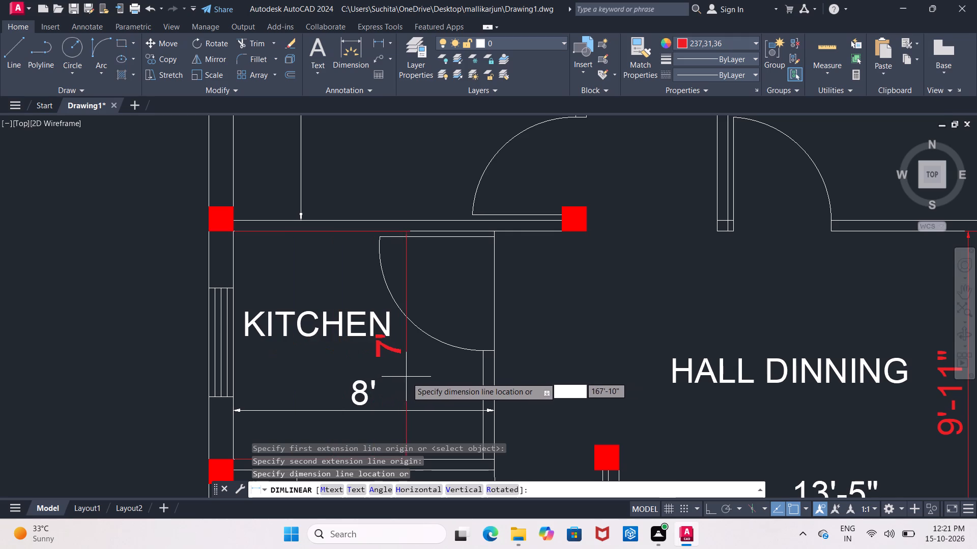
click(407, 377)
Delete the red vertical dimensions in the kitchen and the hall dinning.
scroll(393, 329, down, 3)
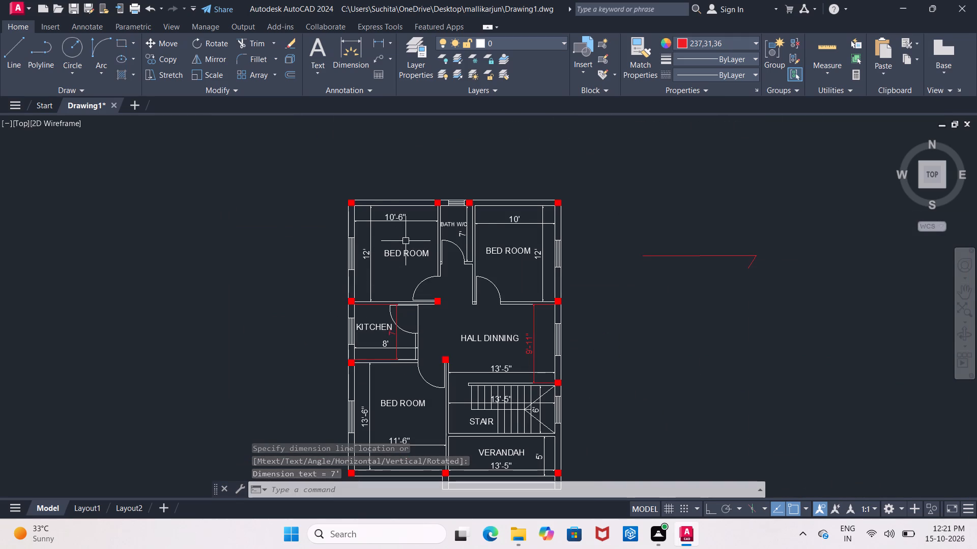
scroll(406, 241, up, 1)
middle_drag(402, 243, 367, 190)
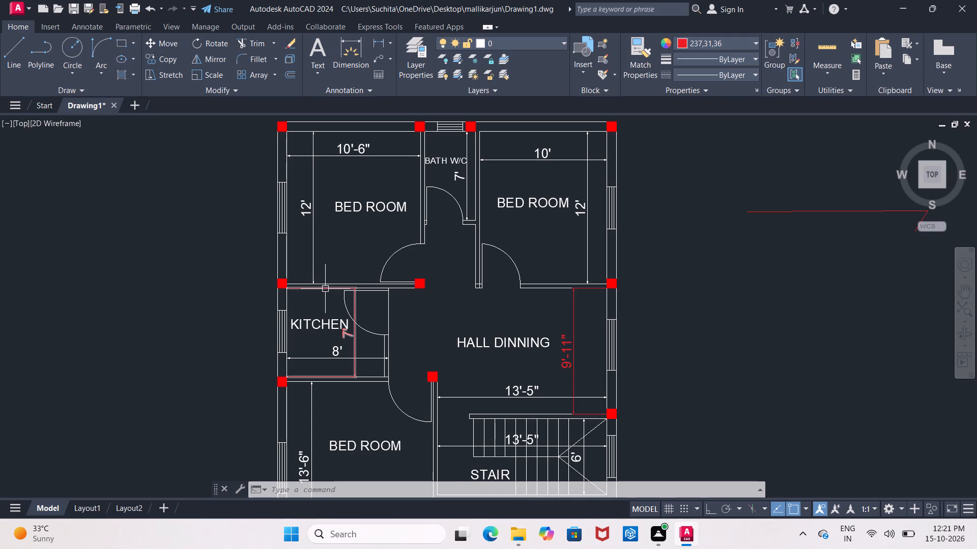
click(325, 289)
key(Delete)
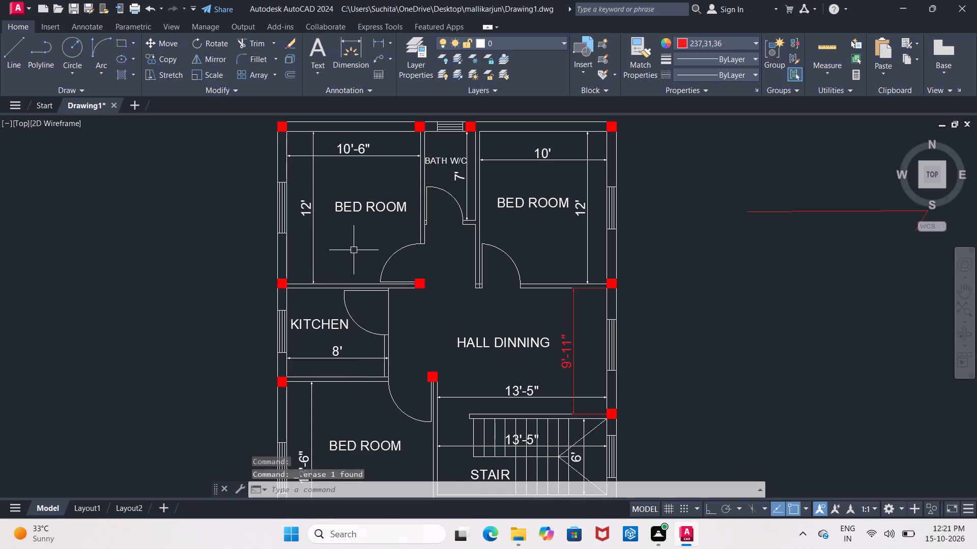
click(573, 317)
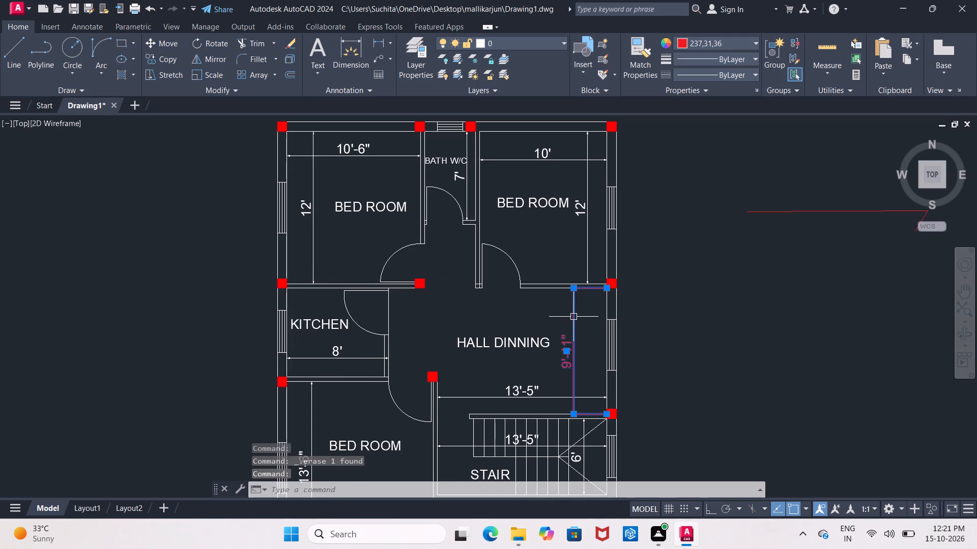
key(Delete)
Set the current color to ByLayer and add a vertical linear dimension between the kitchen's north and south walls, near its door.
click(756, 43)
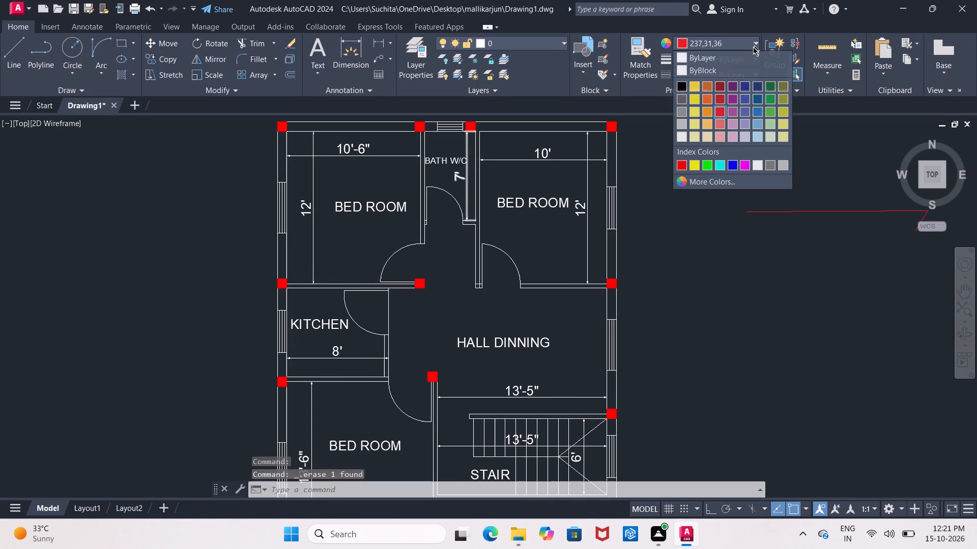
click(677, 59)
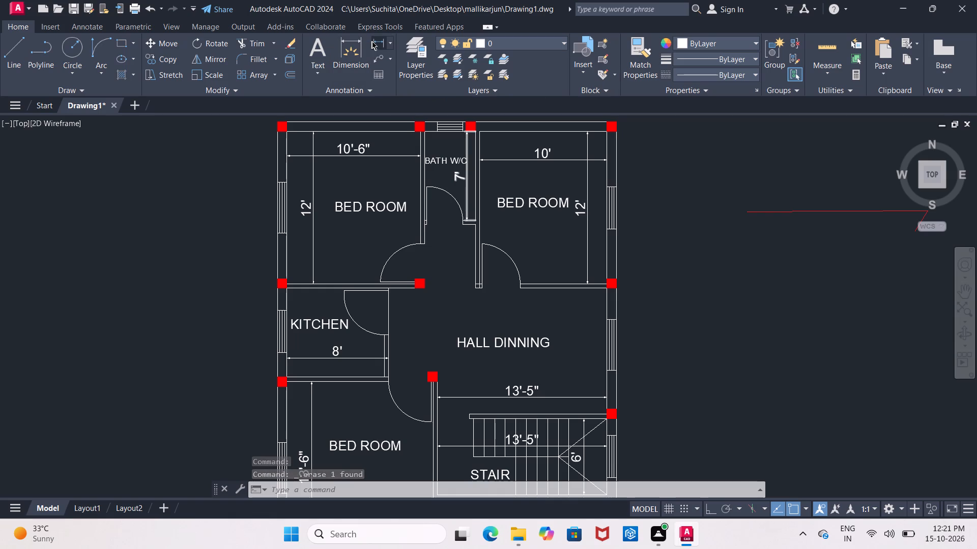
click(373, 41)
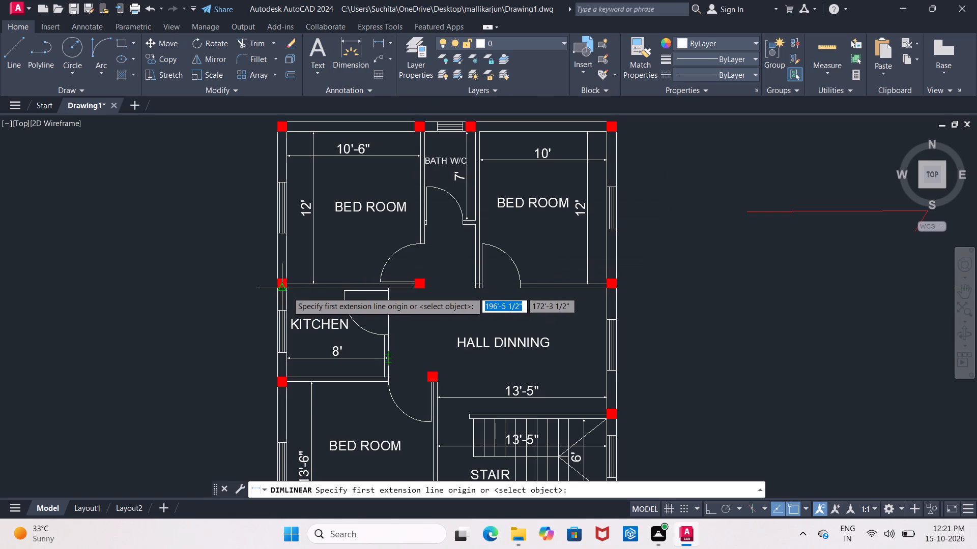
click(288, 292)
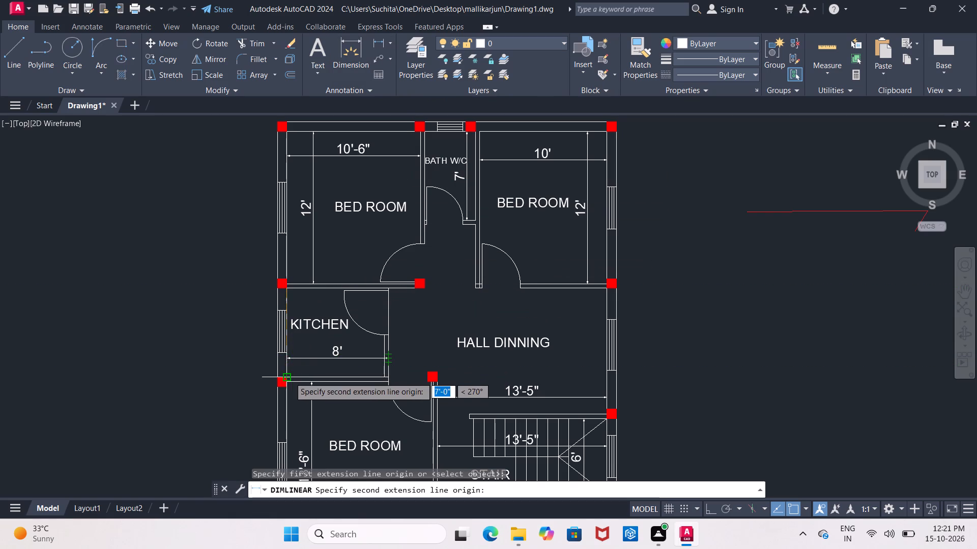
click(290, 377)
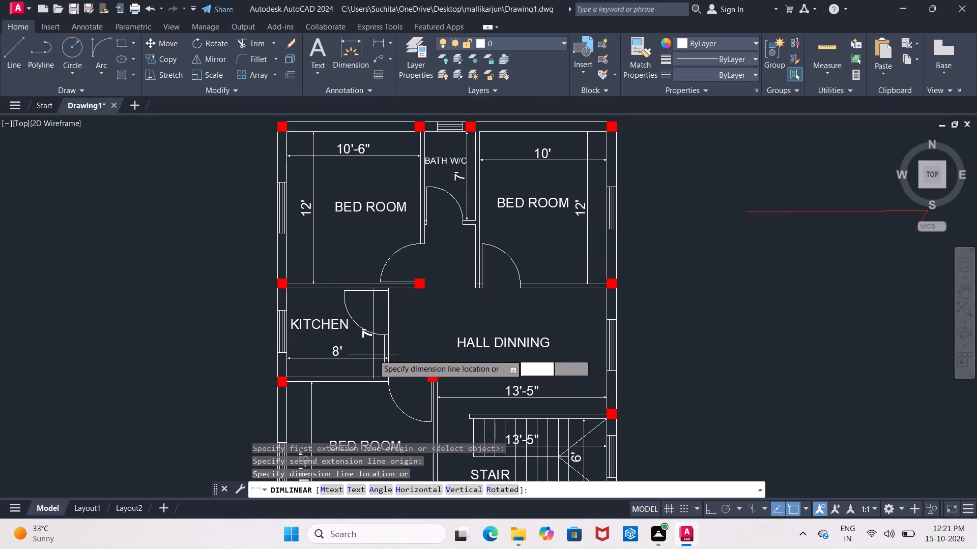
click(370, 353)
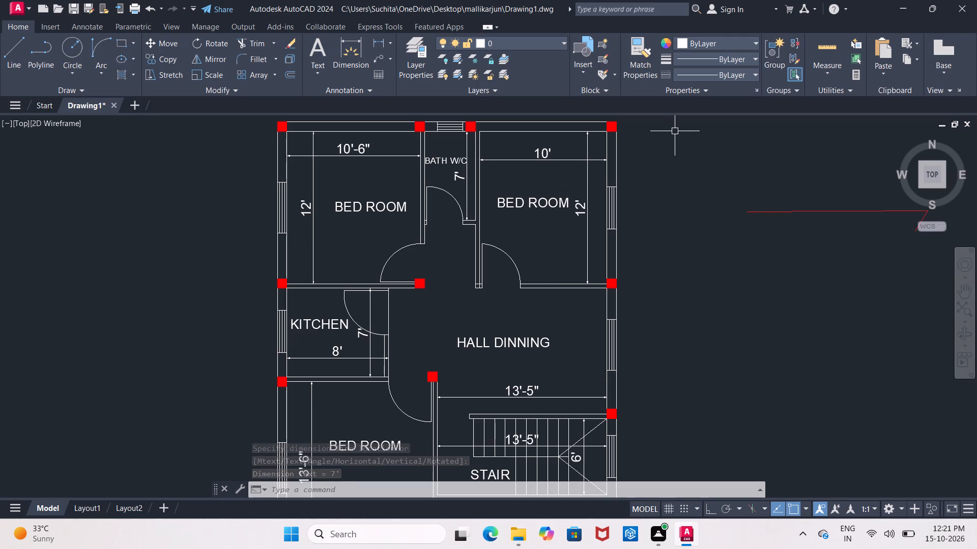
Add a vertical linear dimension inside the hall dinning near its east wall, from the bedroom wall to the stair wall.
middle_drag(657, 163, 534, 109)
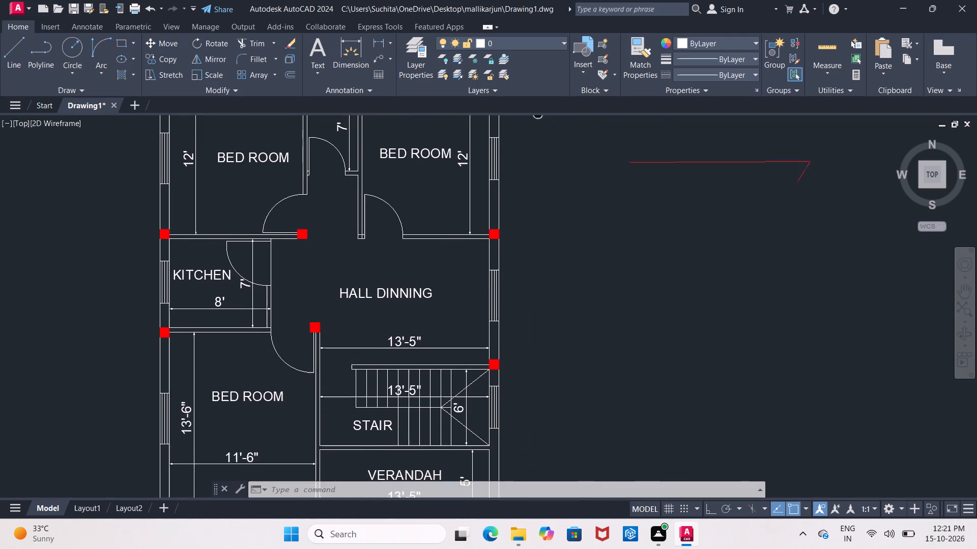
middle_drag(534, 109, 522, 100)
scroll(524, 108, down, 1)
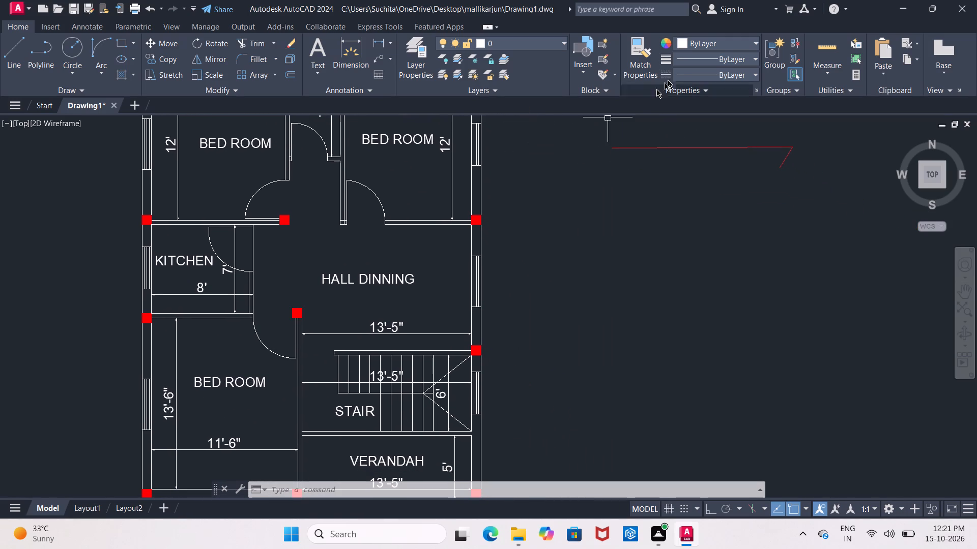
click(375, 43)
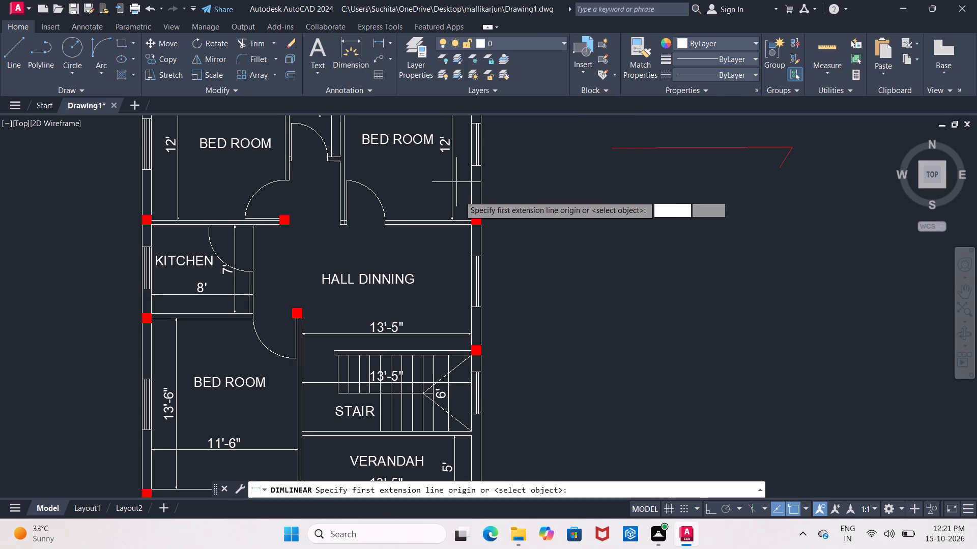
click(471, 225)
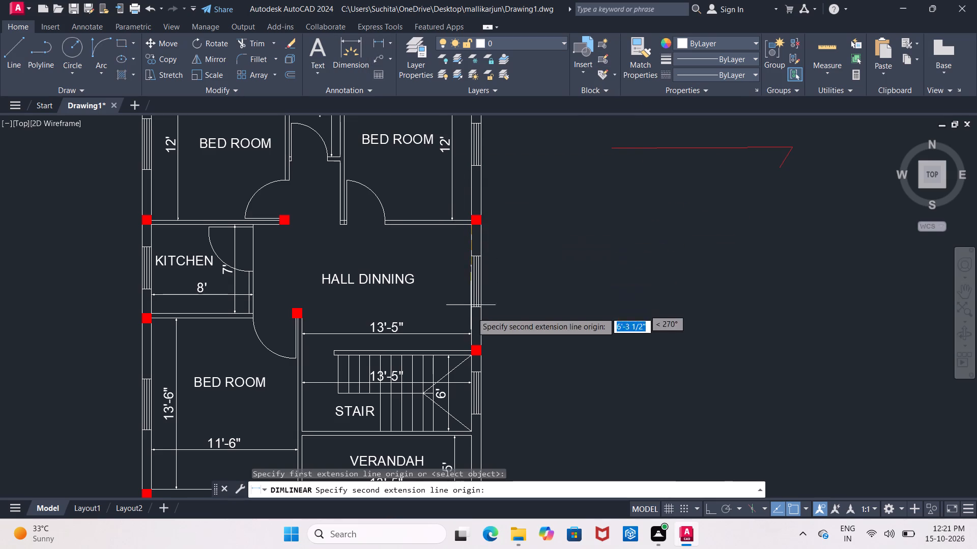
click(471, 351)
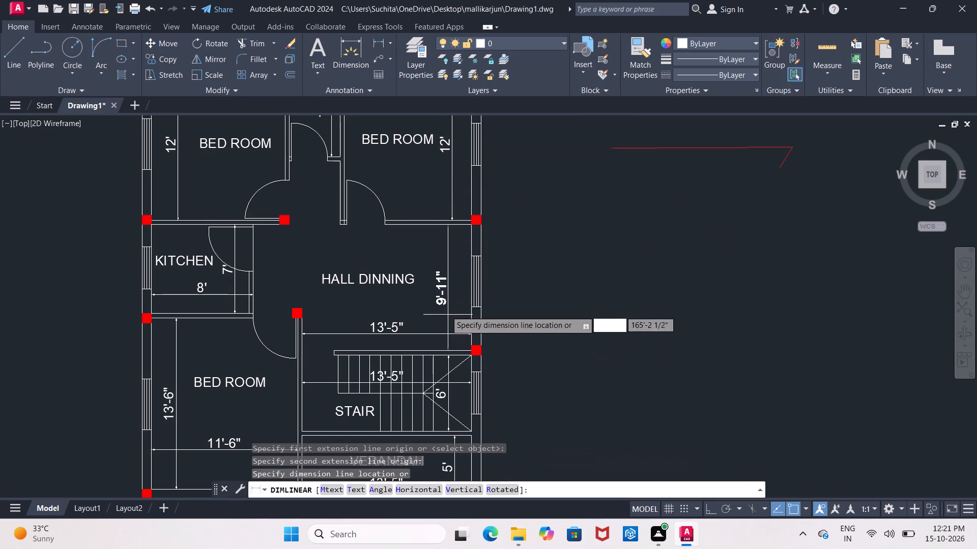
click(441, 291)
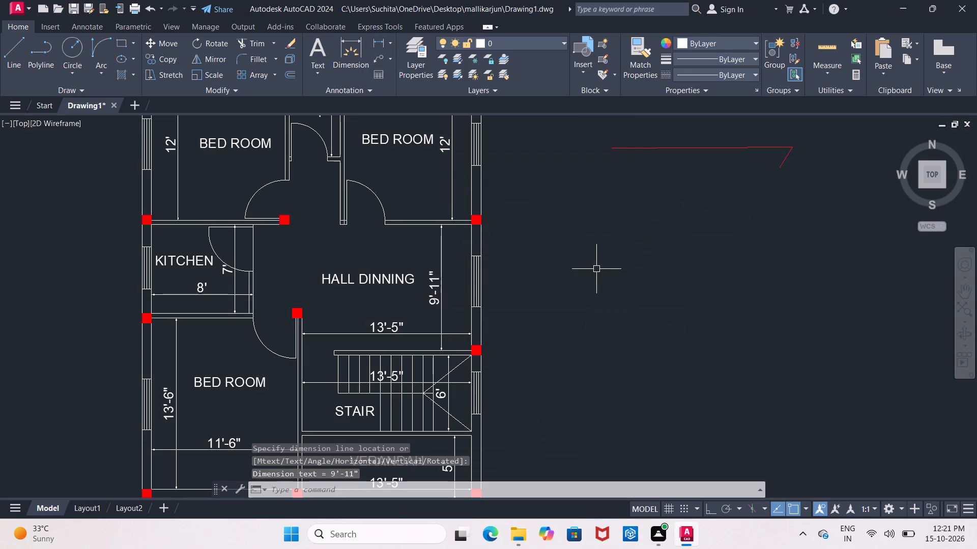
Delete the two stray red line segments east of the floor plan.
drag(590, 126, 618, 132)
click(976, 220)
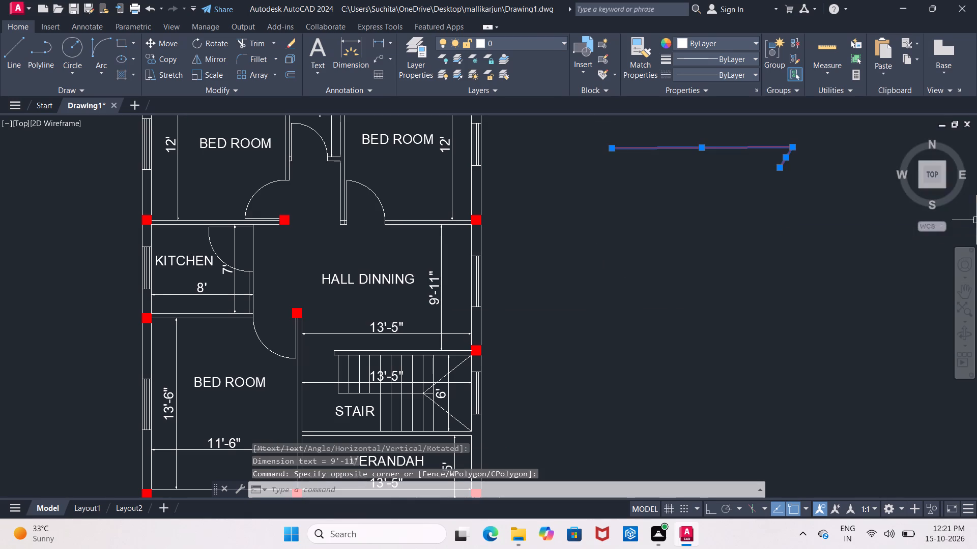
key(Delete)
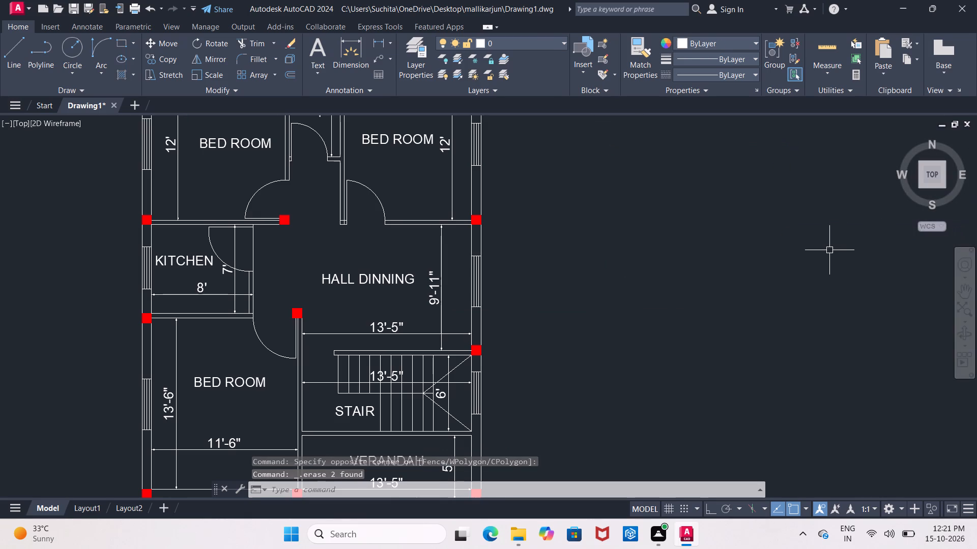
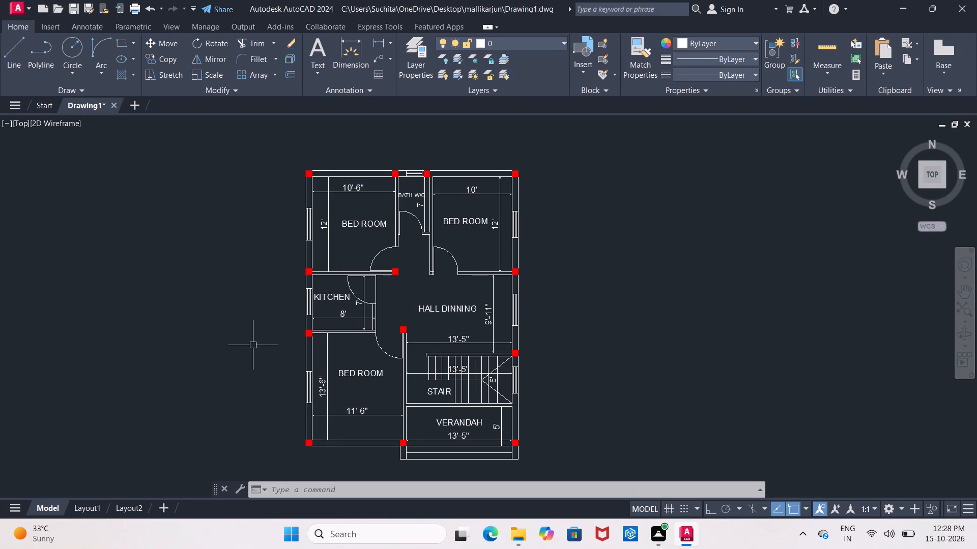
Copy the entire floor plan, with its columns, labels and dimensions, straight east of the original with Ortho on.
middle_drag(739, 338, 694, 317)
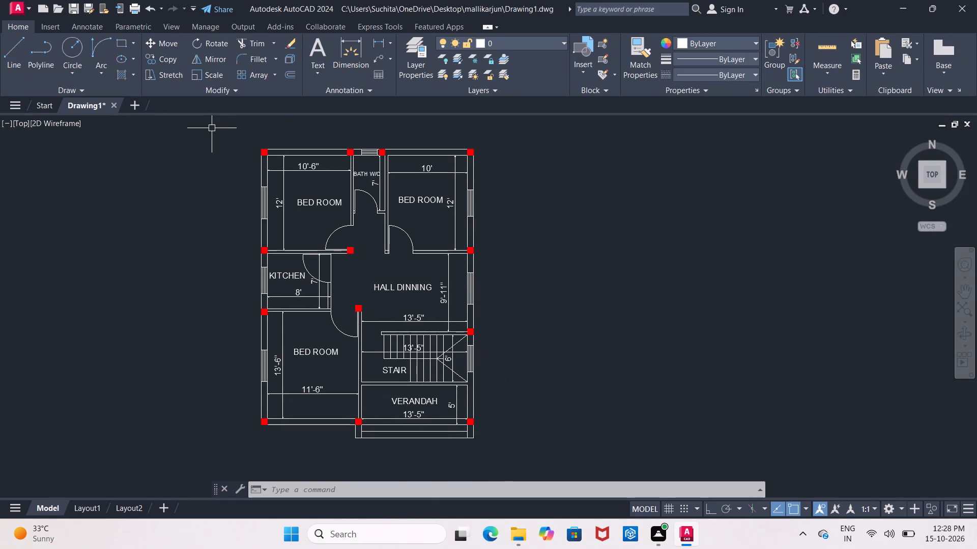
click(212, 128)
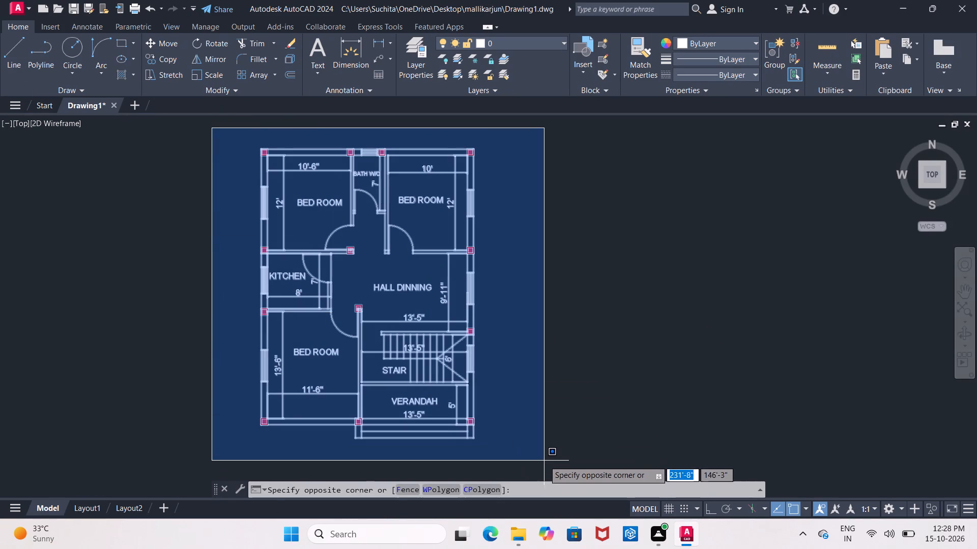
click(511, 453)
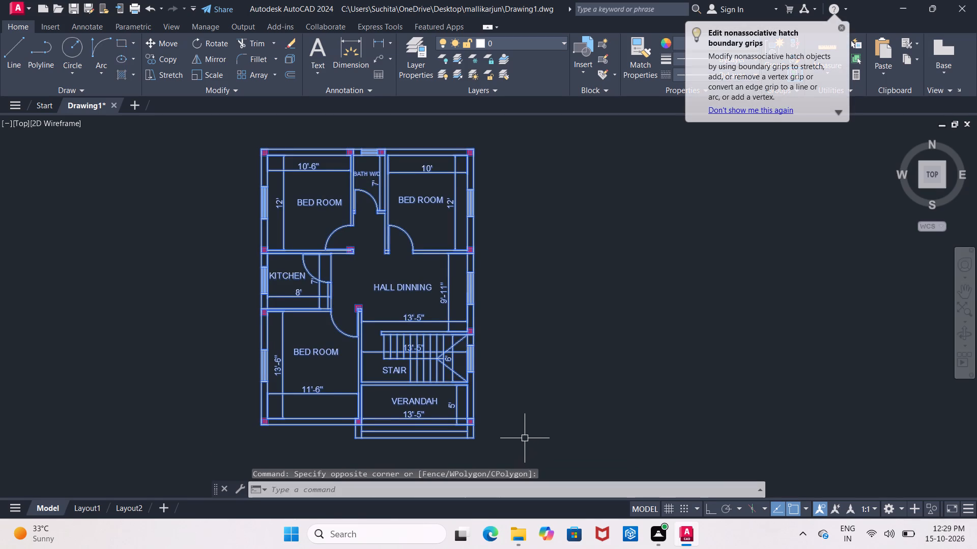
middle_drag(525, 437, 477, 392)
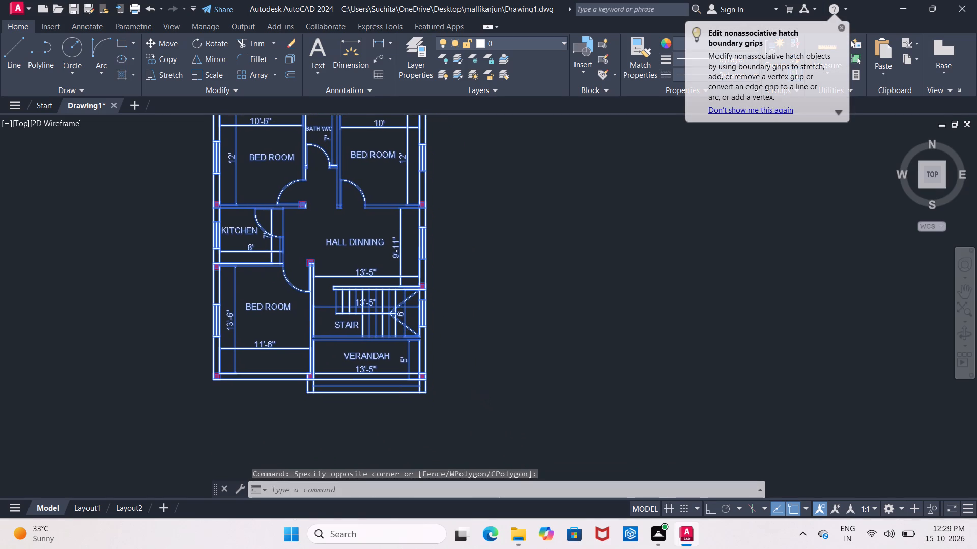
middle_drag(477, 392, 468, 436)
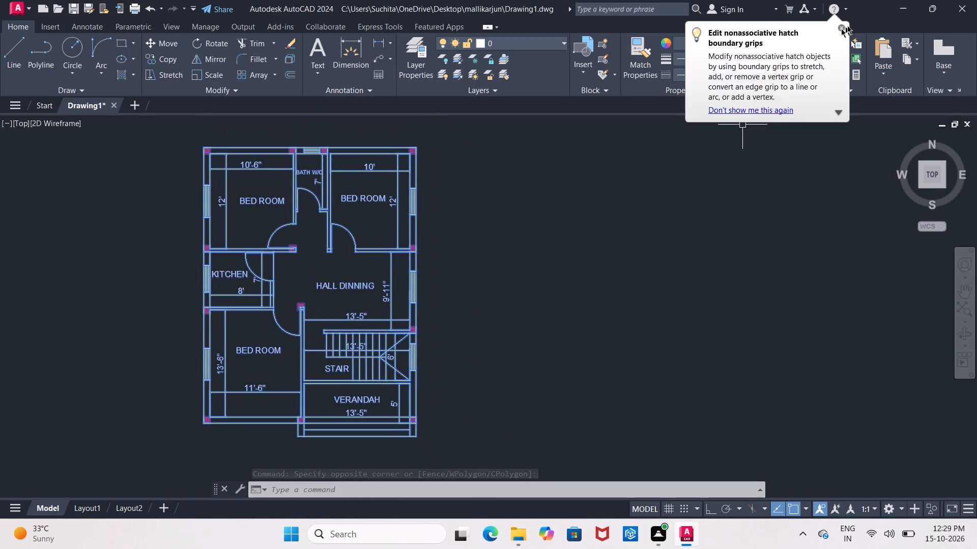
click(839, 28)
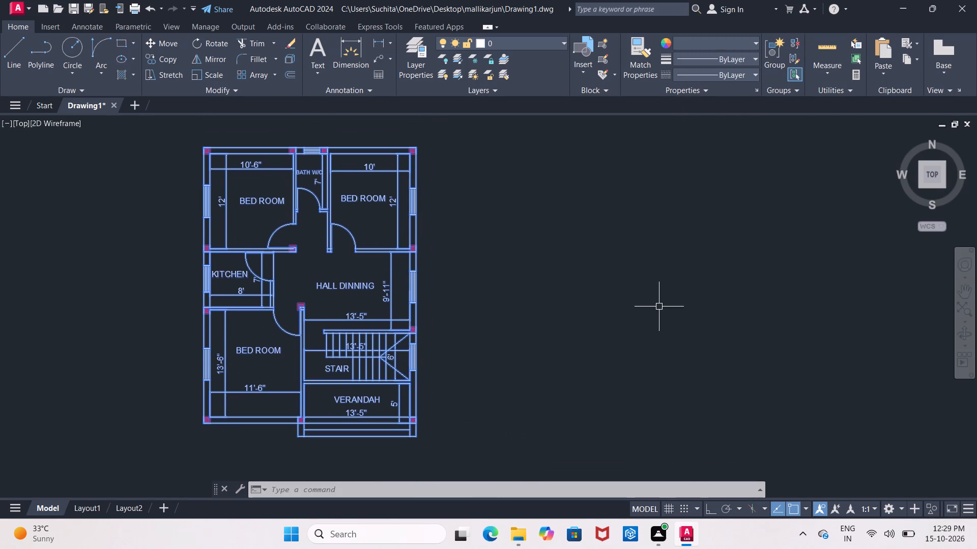
middle_drag(658, 307, 658, 300)
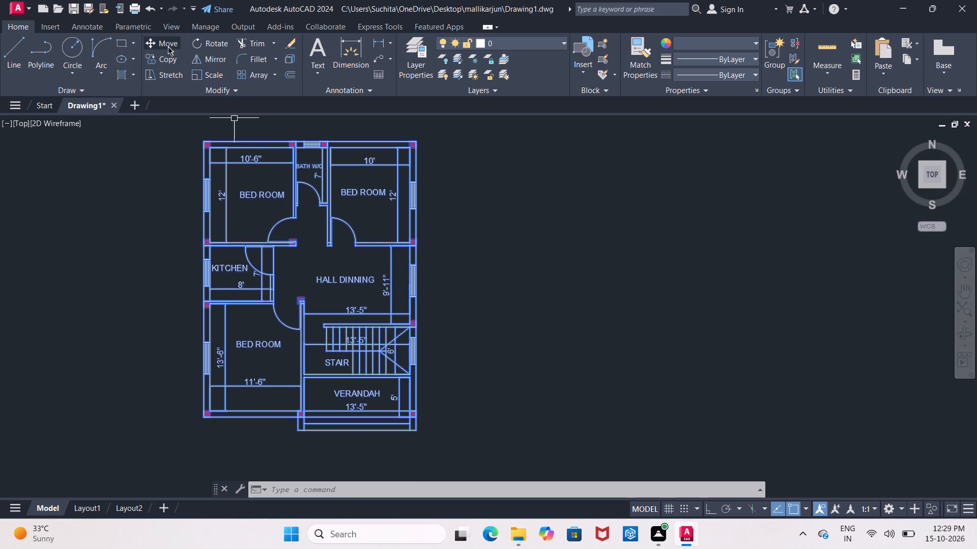
click(163, 63)
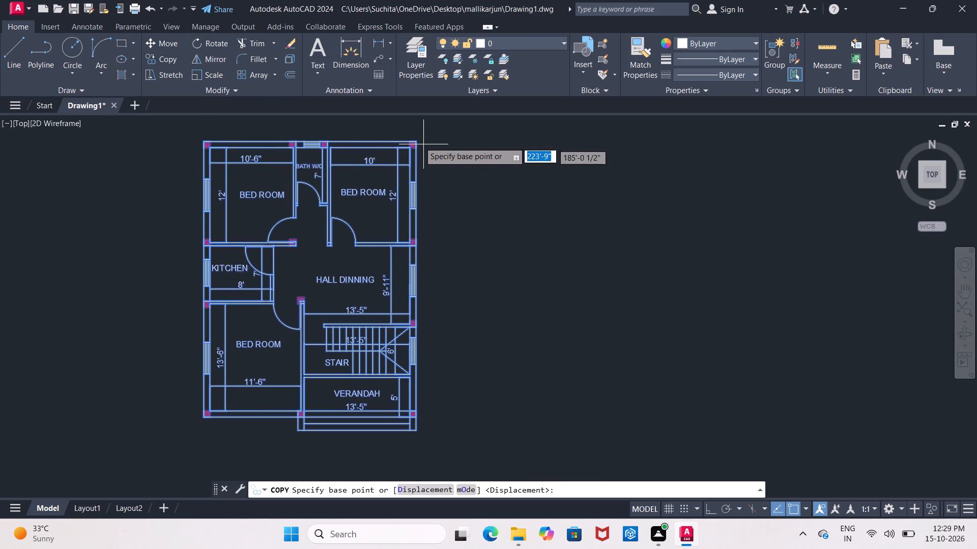
click(418, 142)
middle_drag(548, 156, 499, 148)
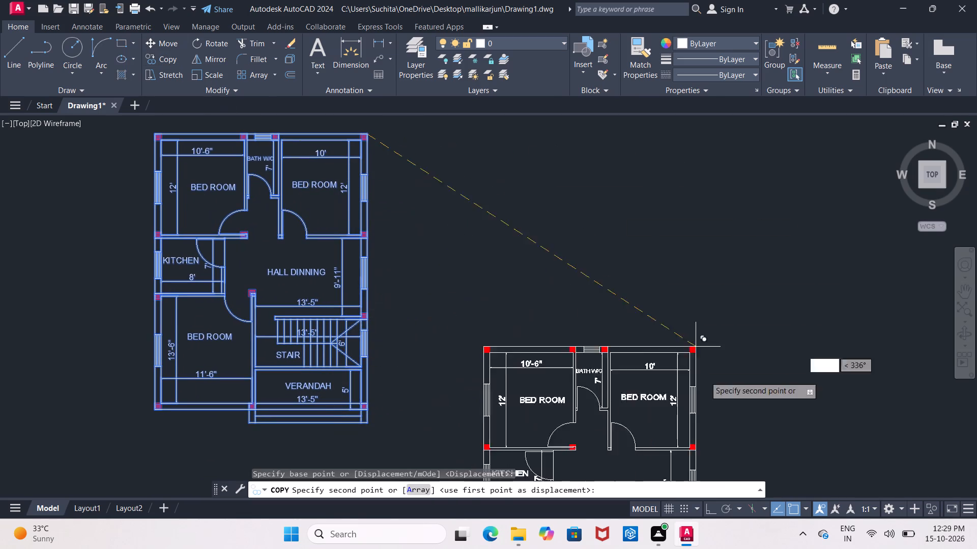
click(708, 509)
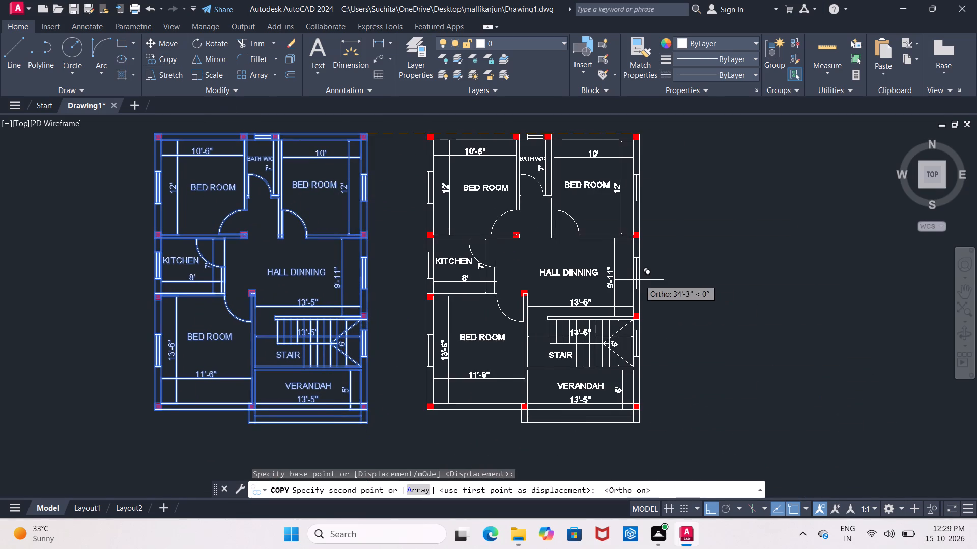
click(686, 284)
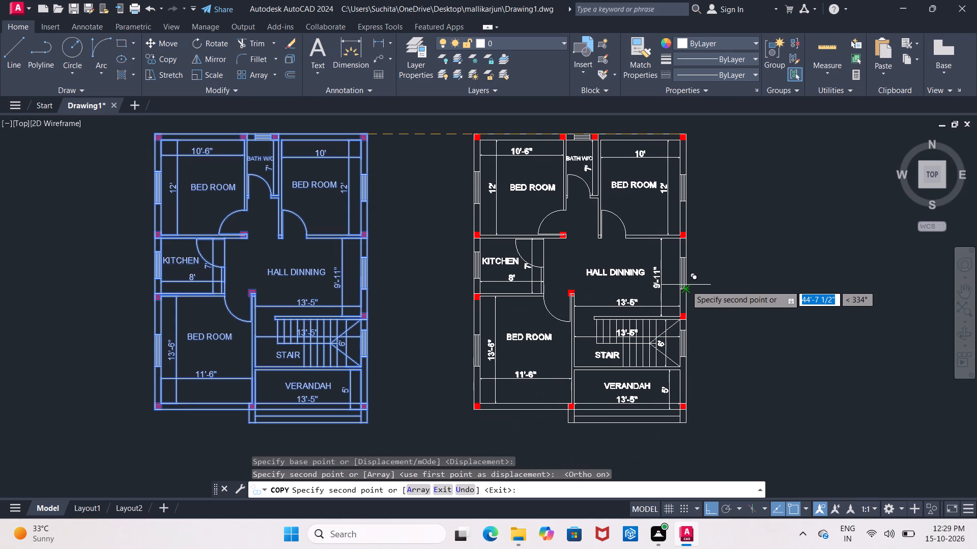
key(Escape)
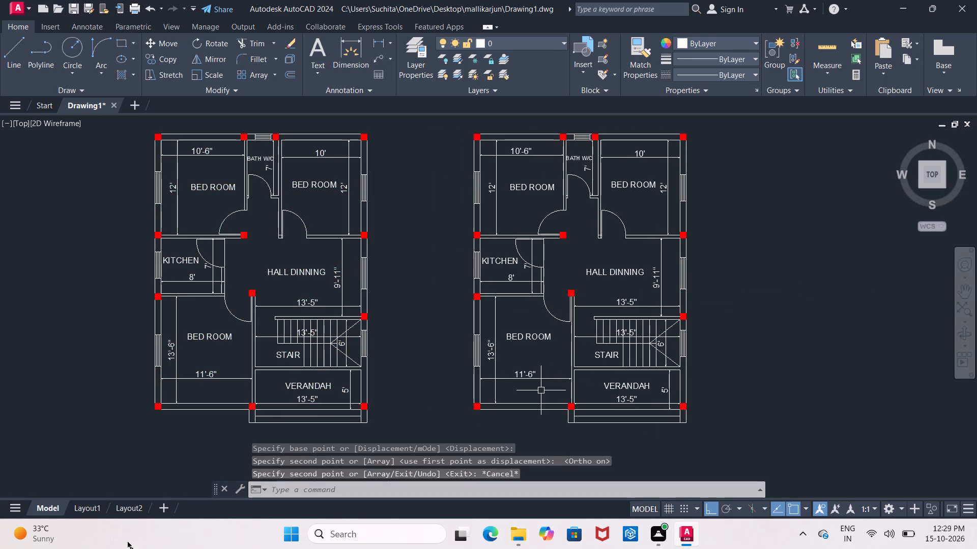
In the original plan, extend the short west end line of the hall-stair wall south to the stair-verandah wall.
scroll(249, 374, up, 3)
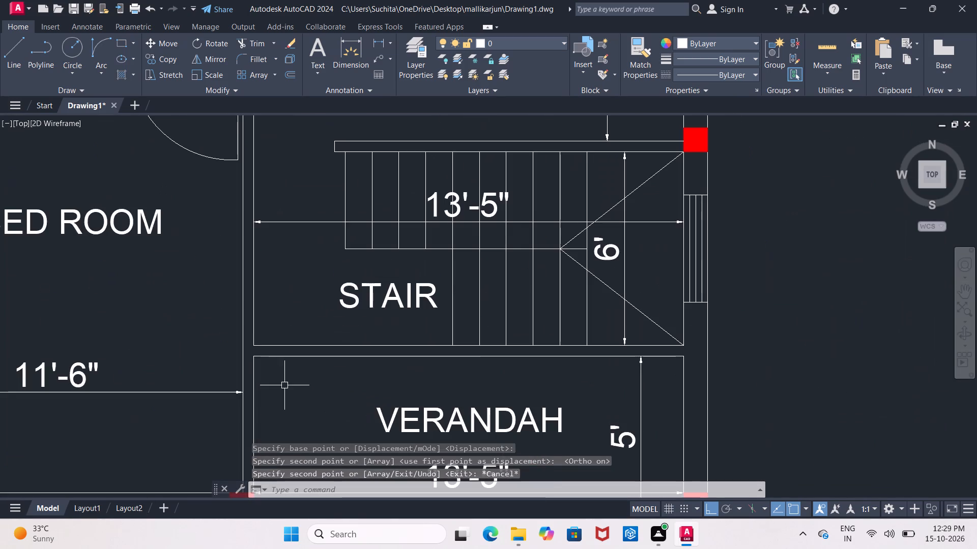
middle_drag(273, 374, 237, 289)
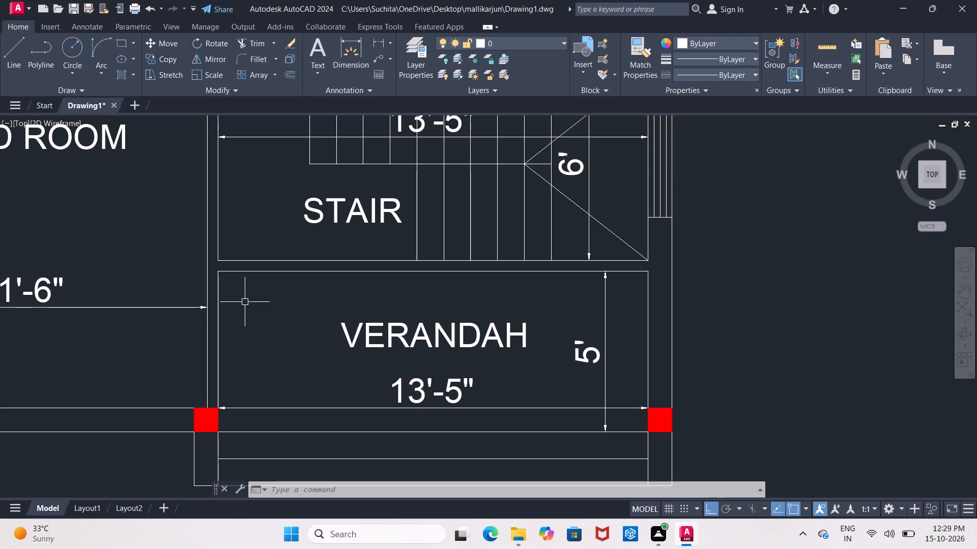
key(Escape)
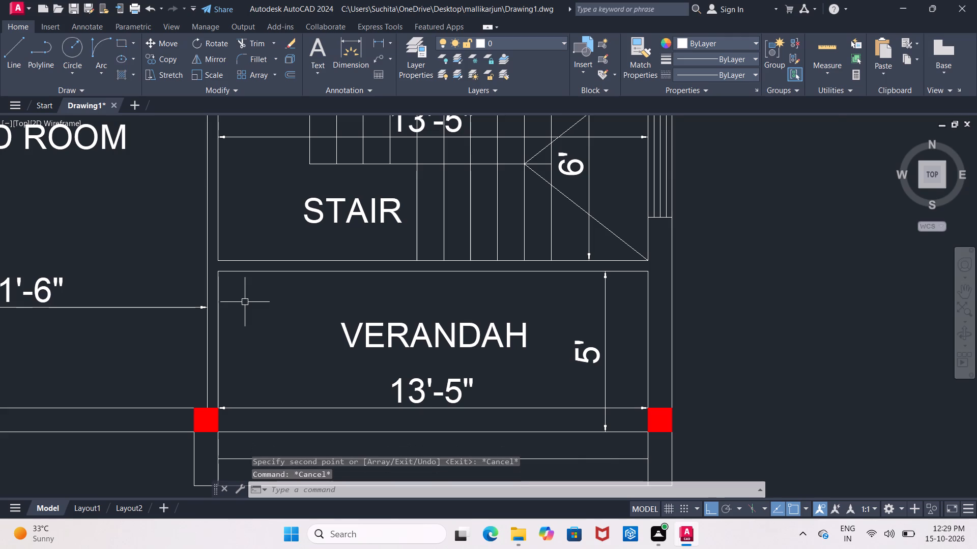
scroll(245, 302, down, 2)
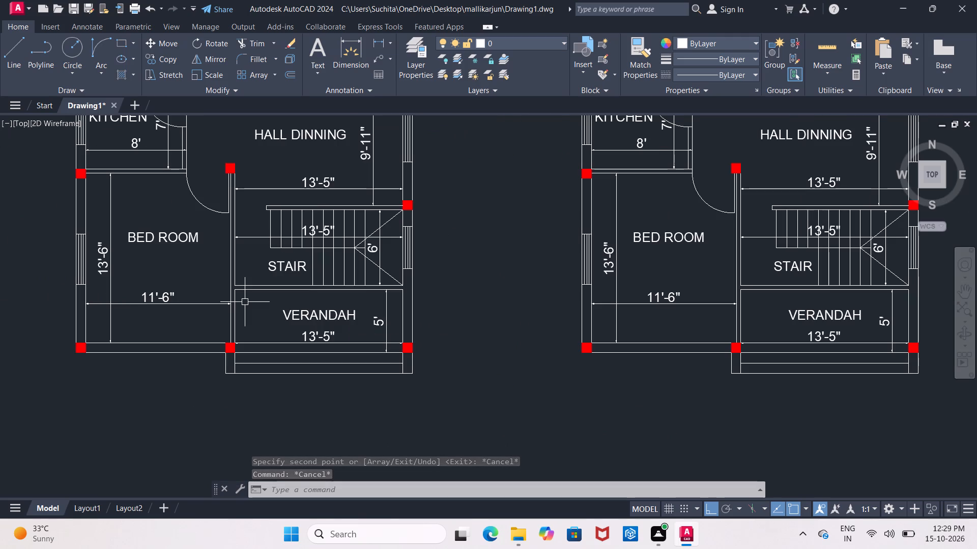
text(EX)
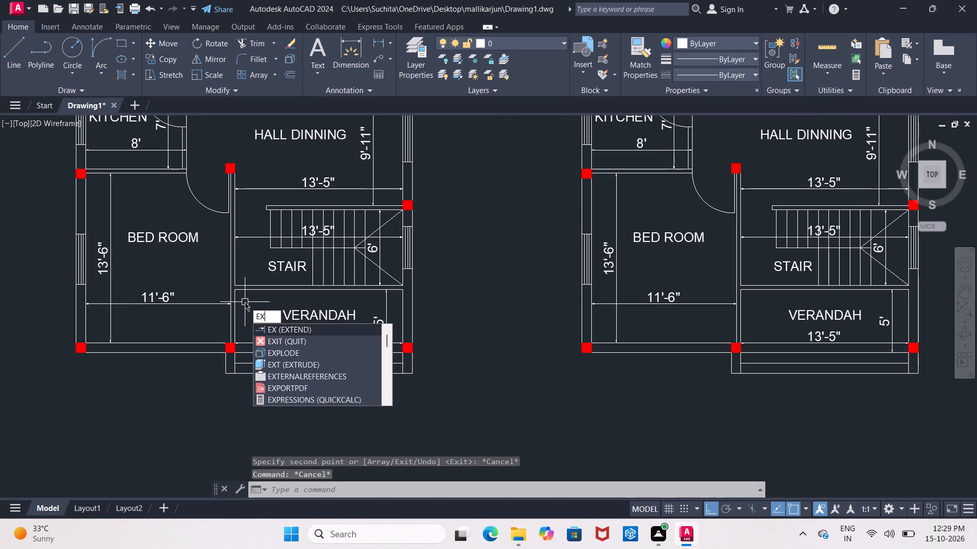
click(278, 330)
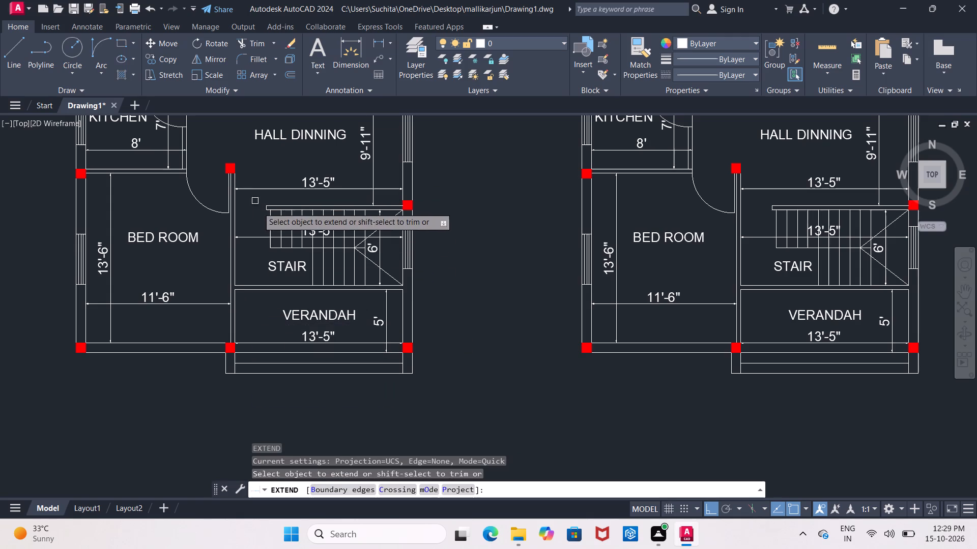
scroll(266, 213, up, 2)
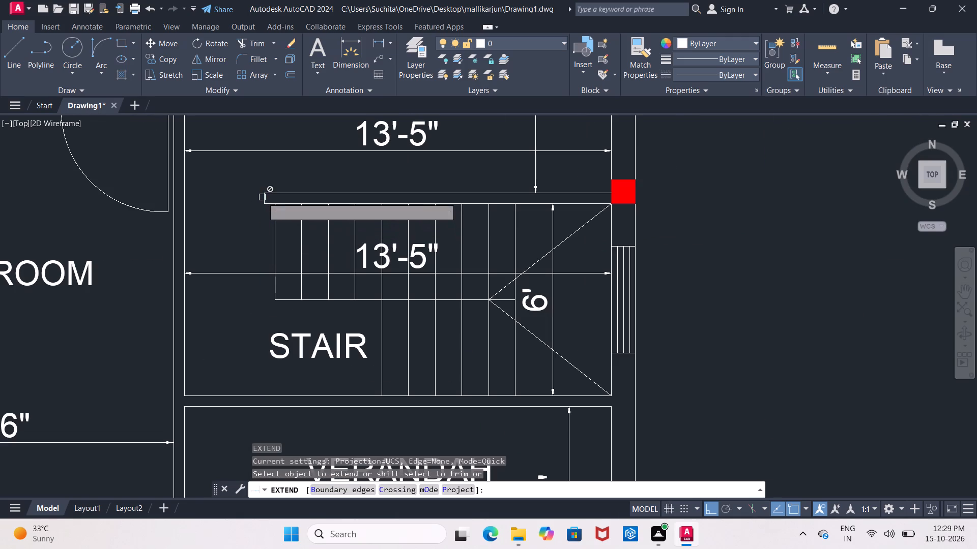
click(262, 197)
click(260, 199)
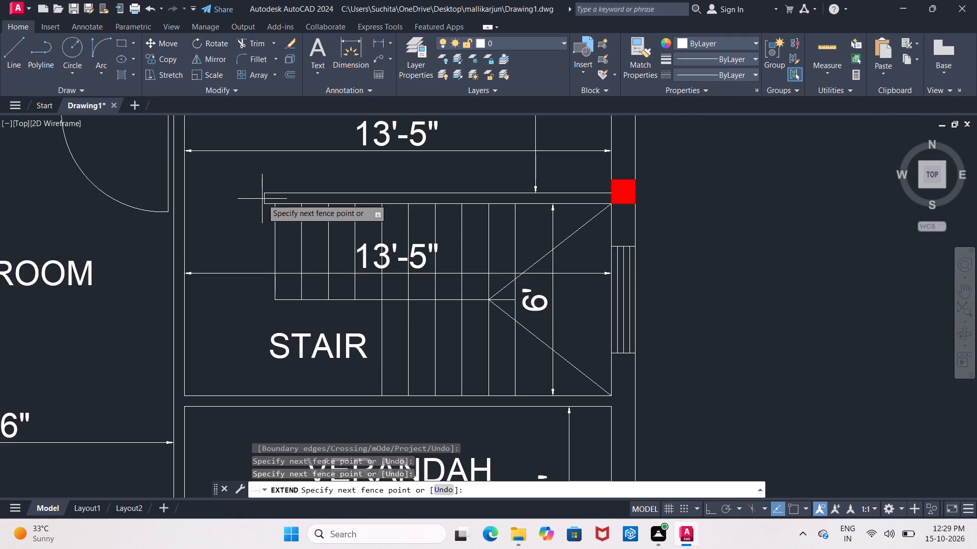
click(267, 201)
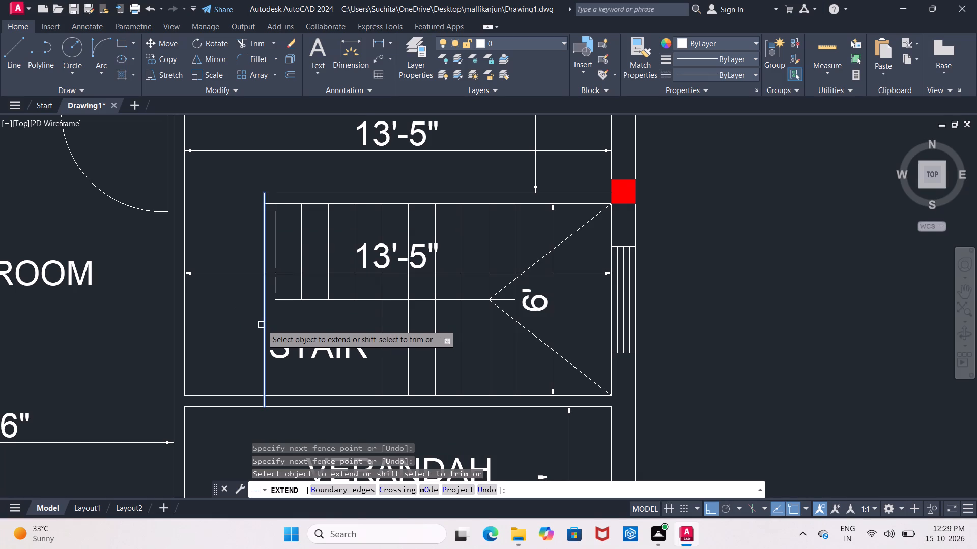
click(262, 325)
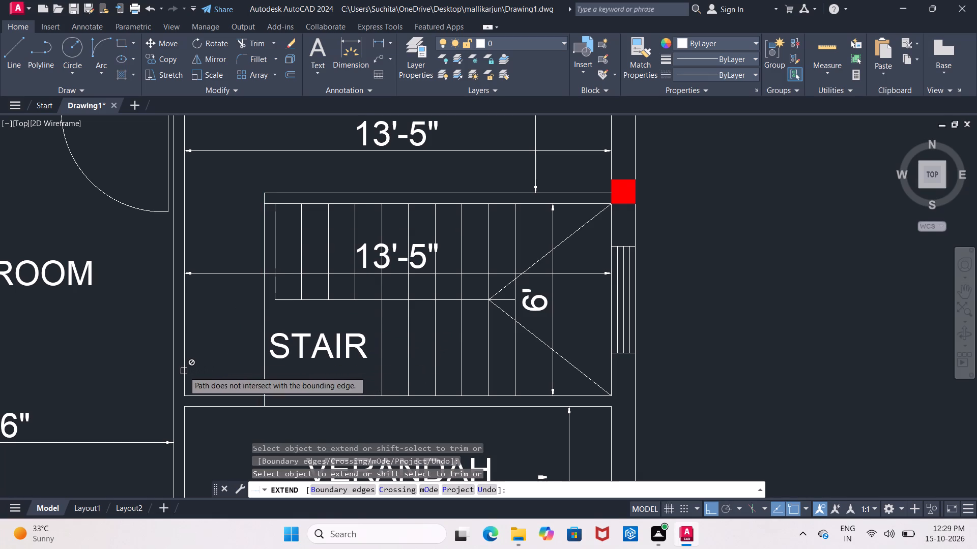
Stretch the south end of the stair's west wall line across the wall thickness to the verandah's north edge.
scroll(190, 397, up, 3)
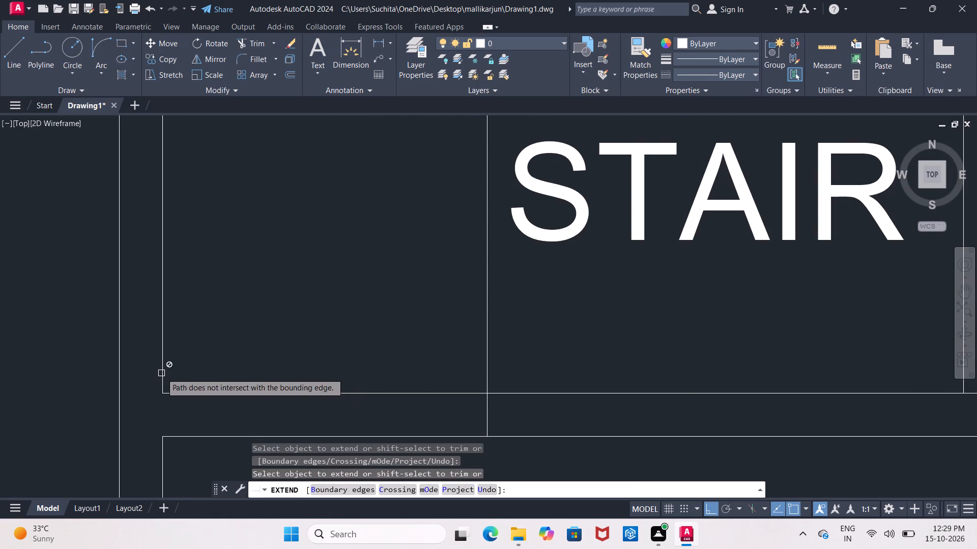
click(161, 373)
click(163, 377)
key(Escape)
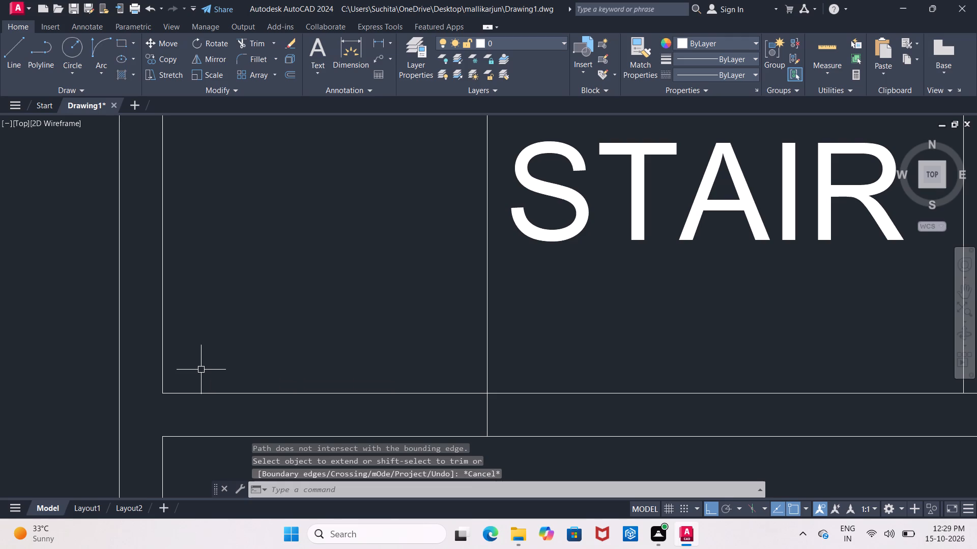
scroll(197, 509, down, 7)
scroll(218, 295, down, 3)
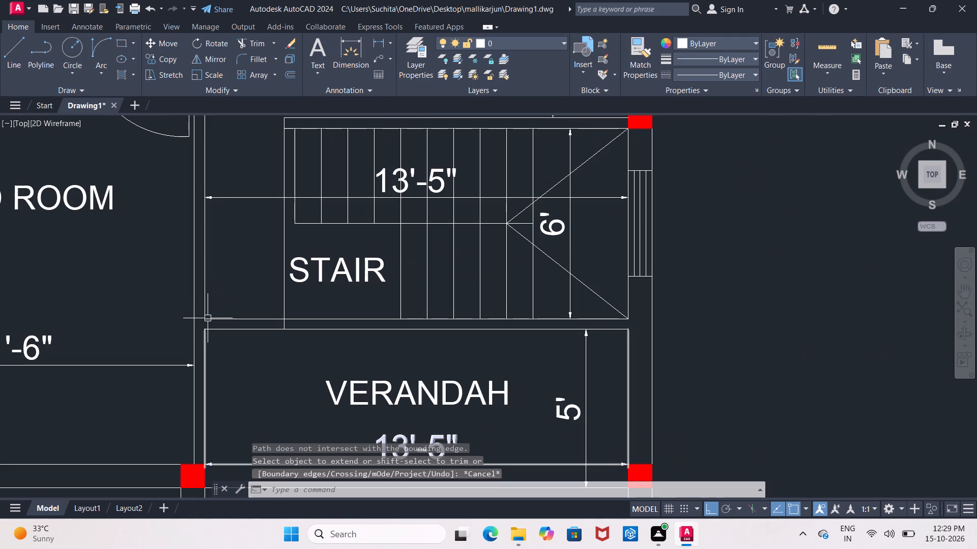
click(206, 167)
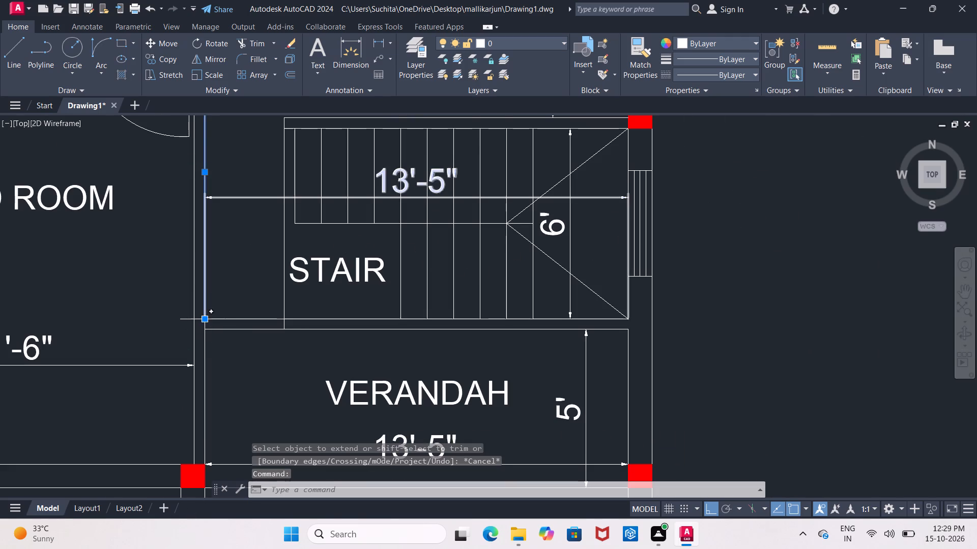
click(205, 318)
click(205, 328)
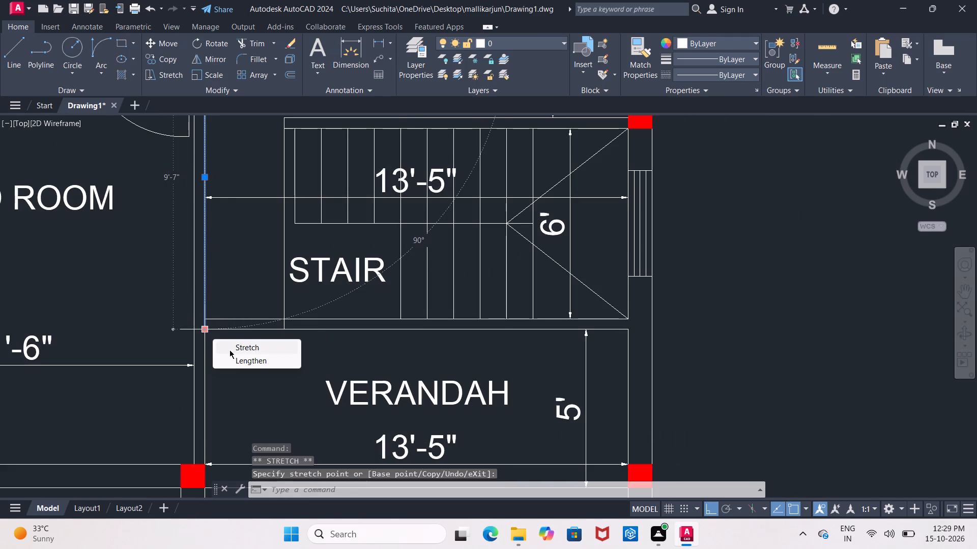
key(Escape)
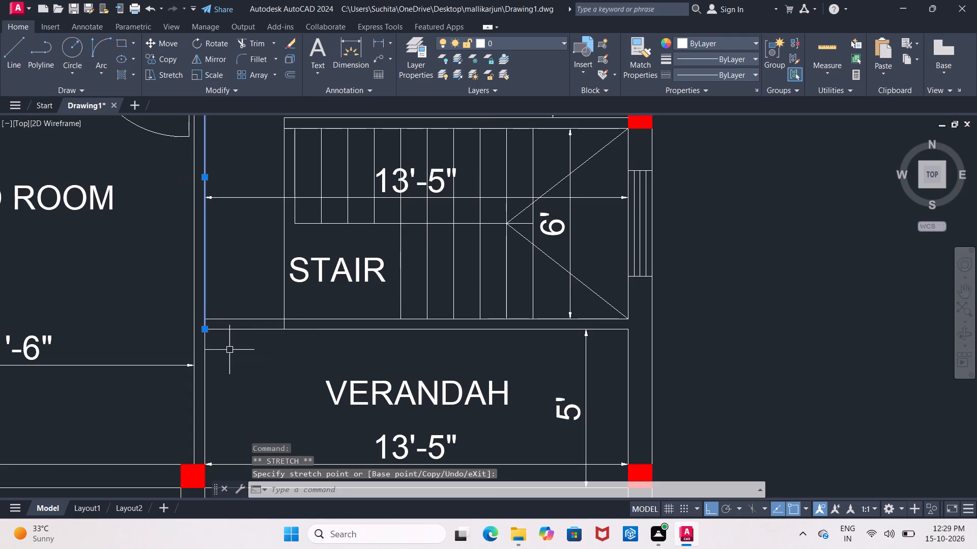
key(Escape)
Trim the stair-verandah wall west of the extended line, and trim that line between the two stair walls.
text(TR)
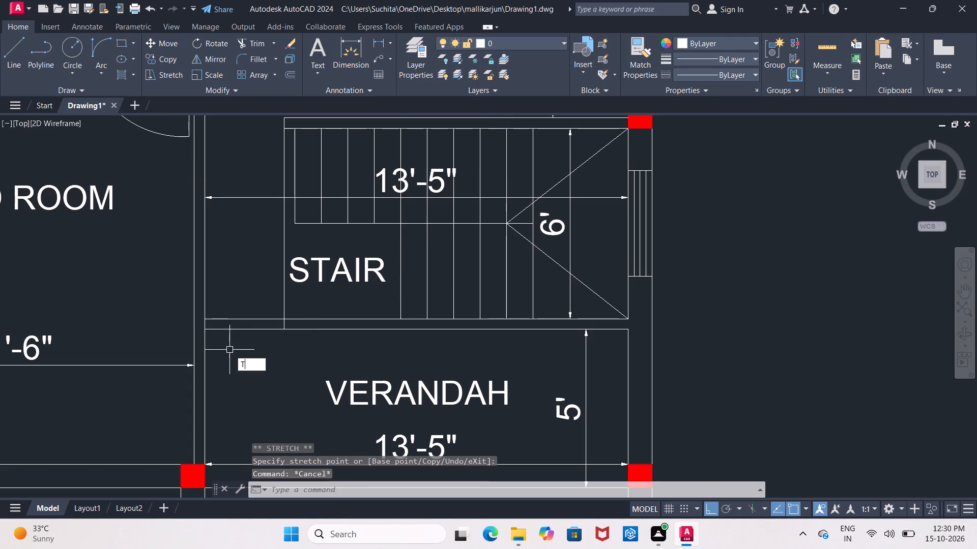
key(Return)
key(Return)
drag(234, 294, 234, 306)
click(237, 345)
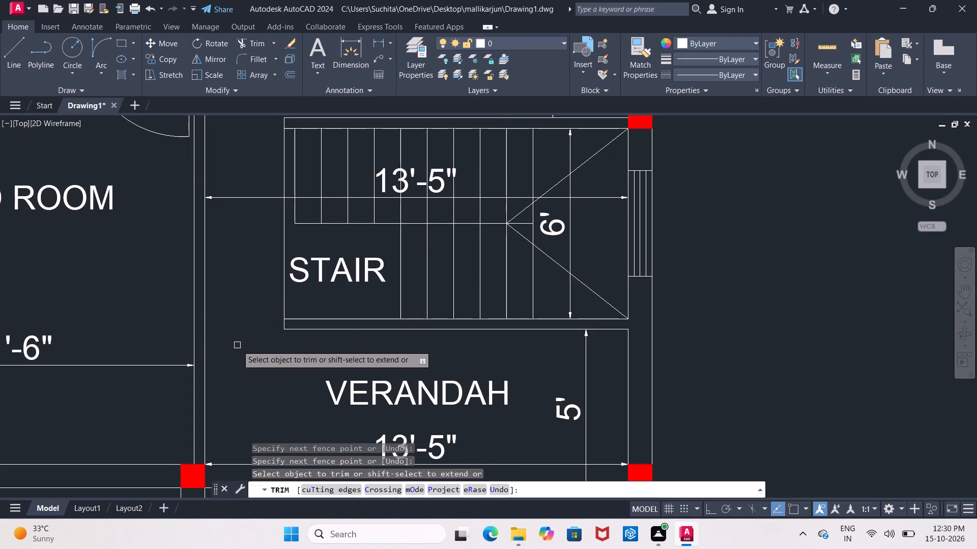
click(285, 257)
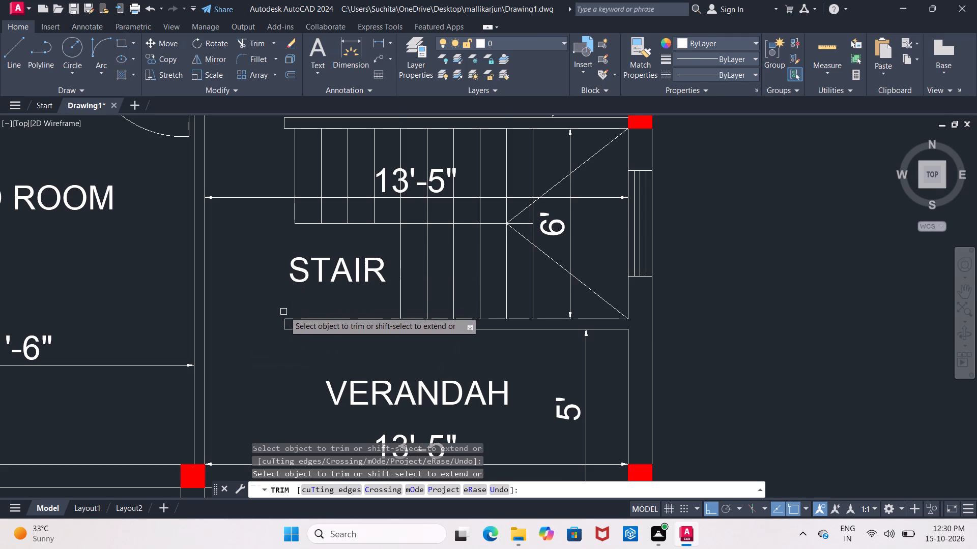
middle_drag(333, 307, 331, 306)
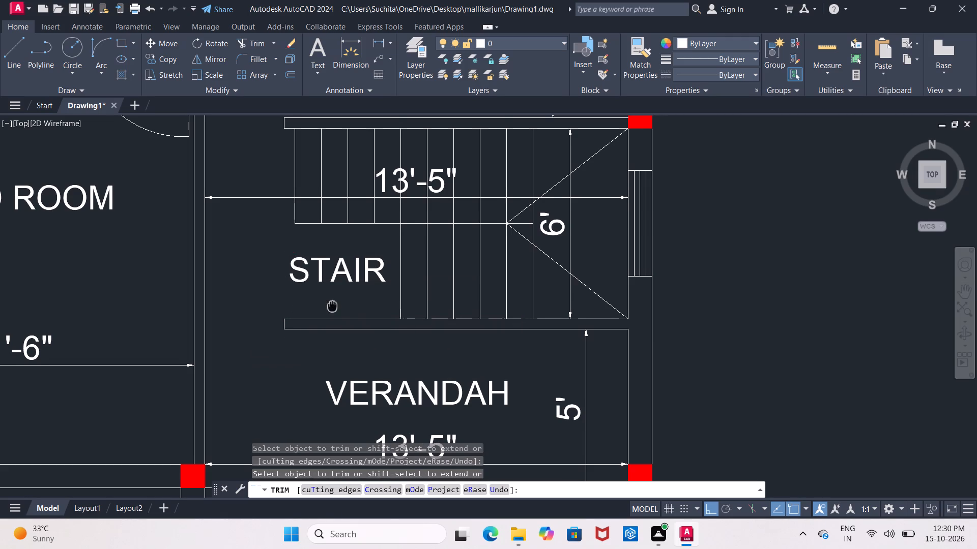
middle_drag(331, 306, 321, 302)
scroll(321, 302, down, 1)
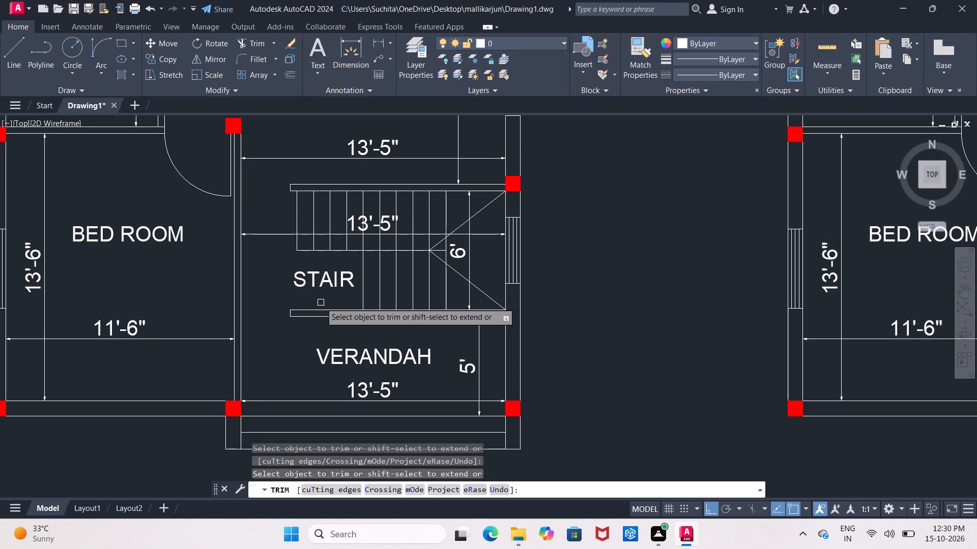
middle_drag(321, 302, 301, 413)
scroll(321, 302, down, 1)
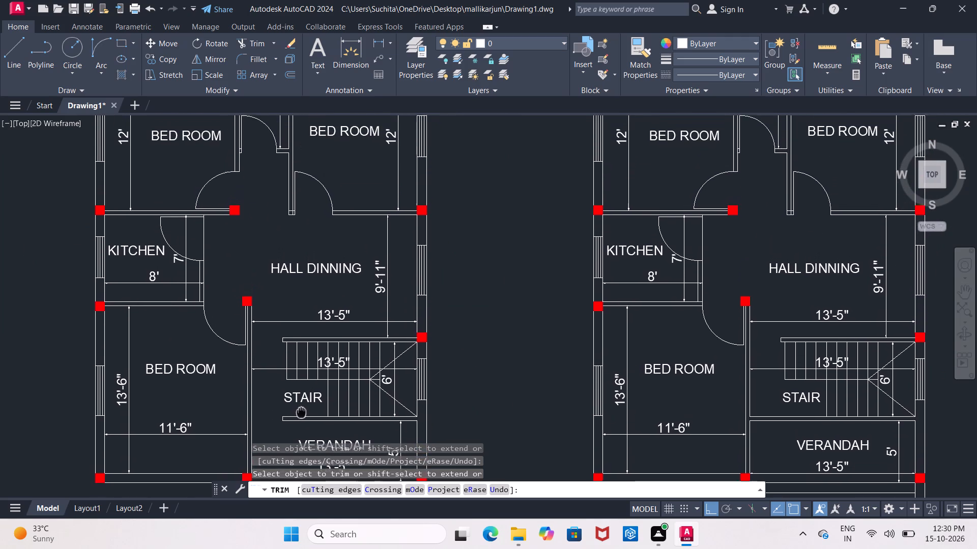
middle_drag(301, 413, 270, 358)
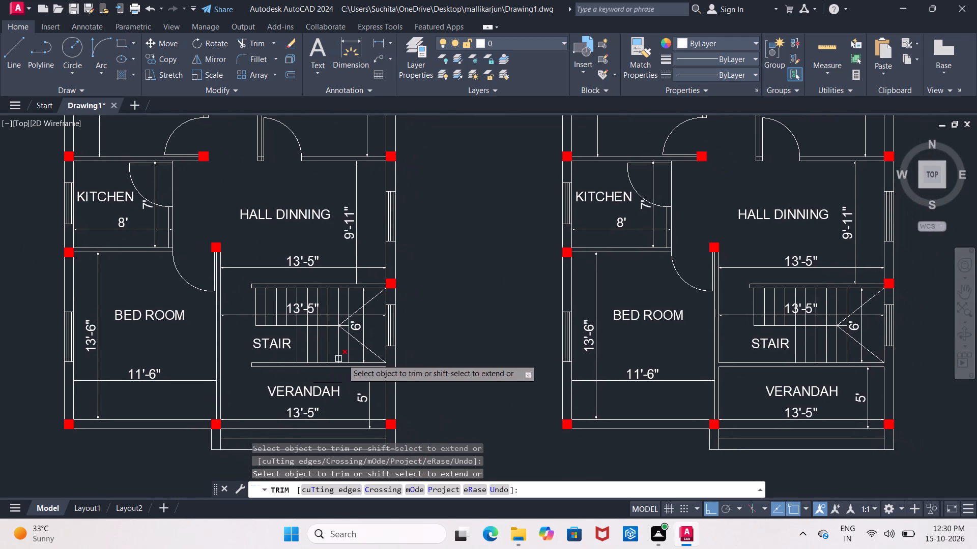
End the trimming and erase the window in the west wall of the copied plan's northwest bedroom.
middle_drag(421, 360, 167, 355)
scroll(199, 349, down, 1)
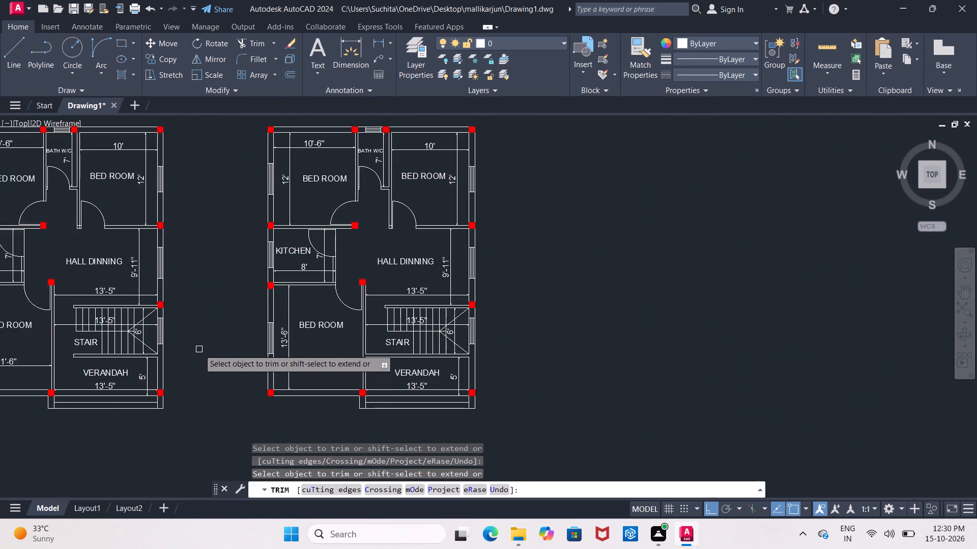
scroll(199, 349, down, 1)
scroll(199, 347, up, 1)
key(Escape)
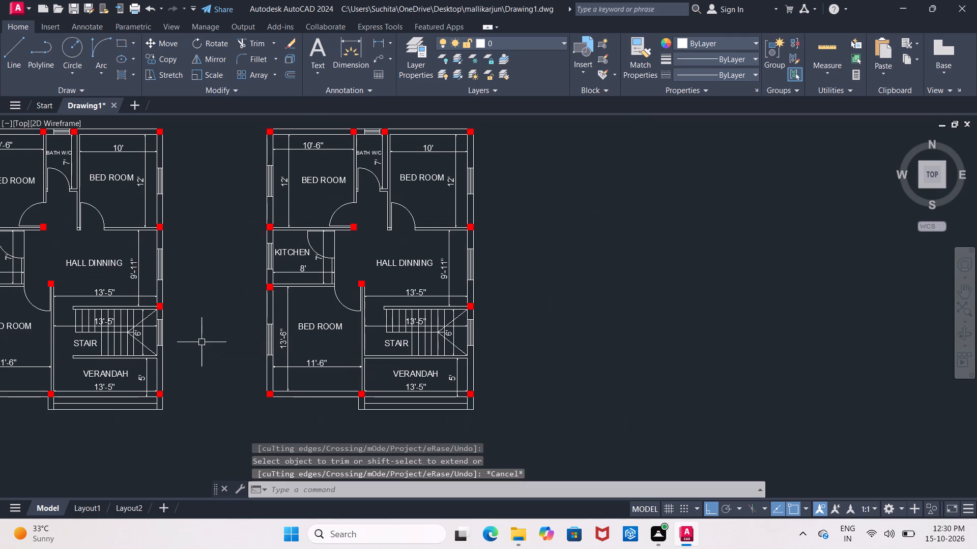
click(260, 160)
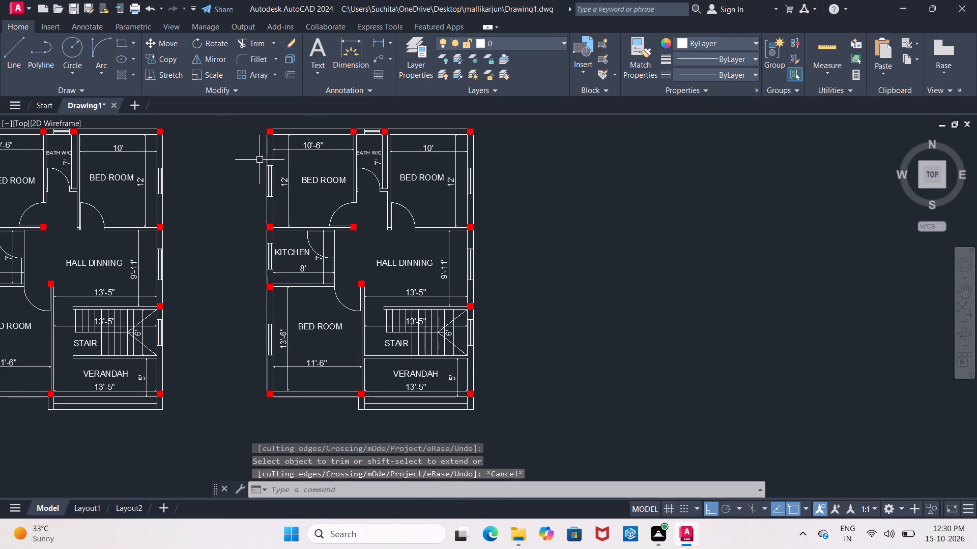
click(282, 202)
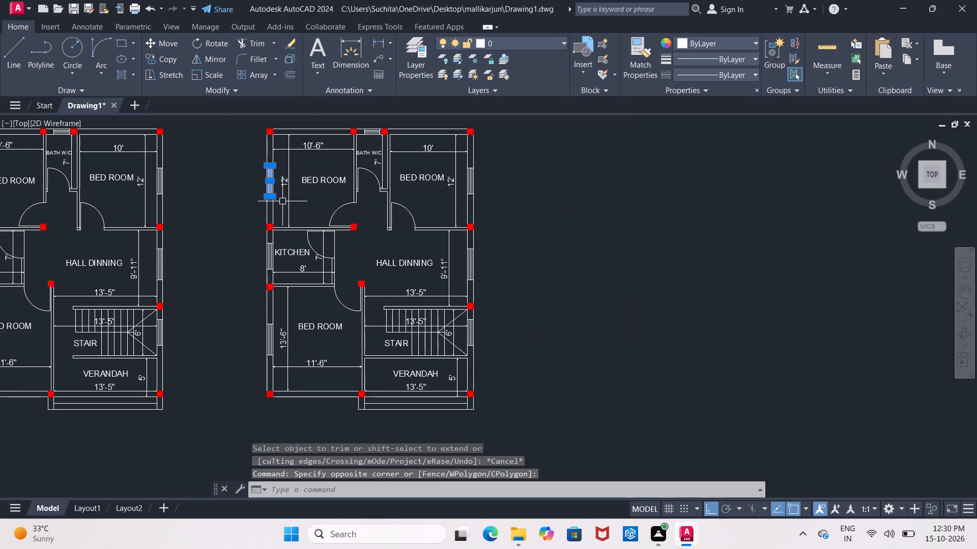
key(Delete)
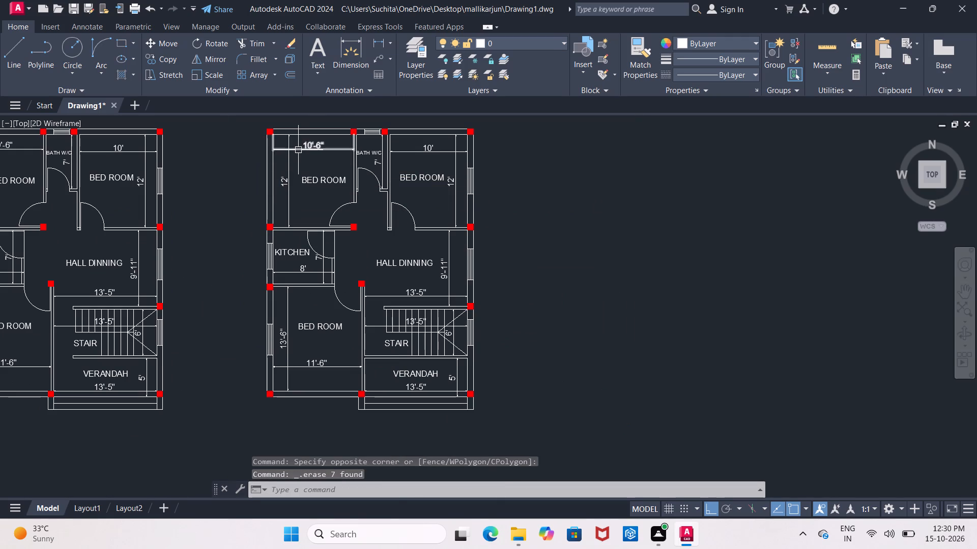
In the copied plan, erase the dimensions of both north bedrooms and the bath, plus the northeast bedroom's label and east window.
click(298, 150)
click(290, 142)
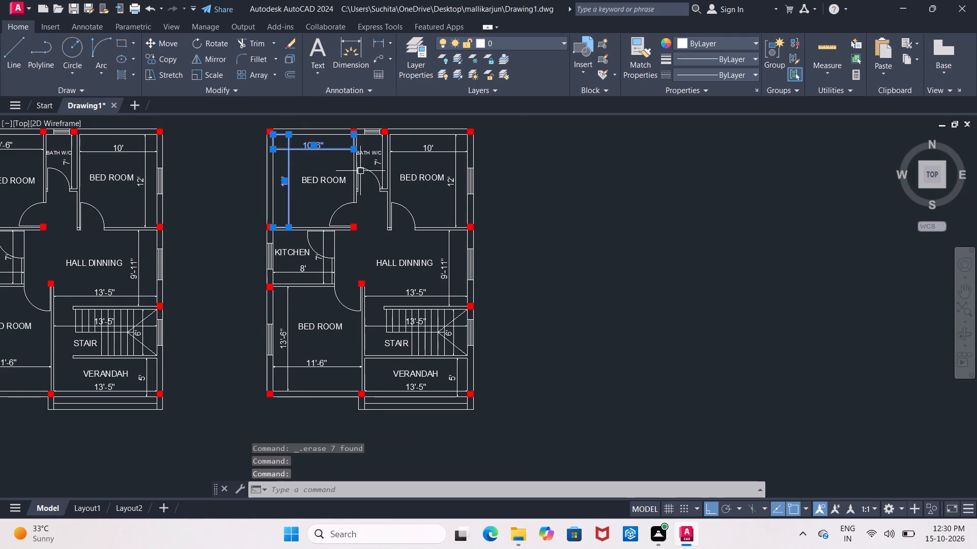
scroll(376, 163, up, 2)
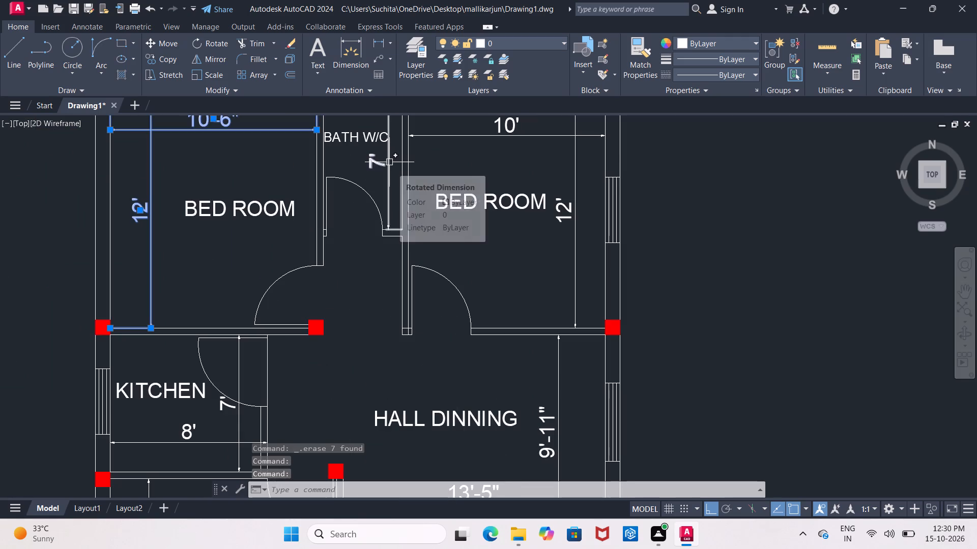
click(389, 162)
click(490, 136)
middle_drag(478, 159, 317, 198)
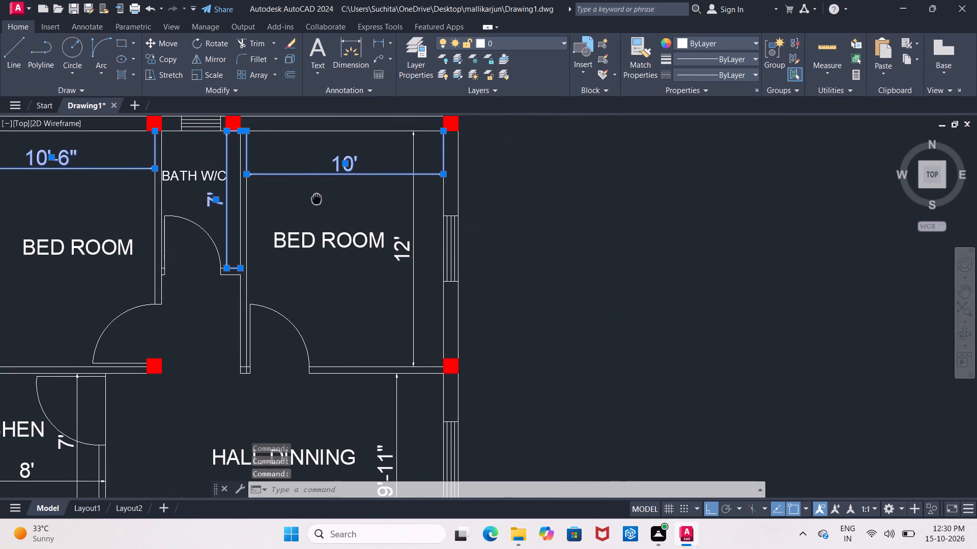
click(412, 213)
click(354, 240)
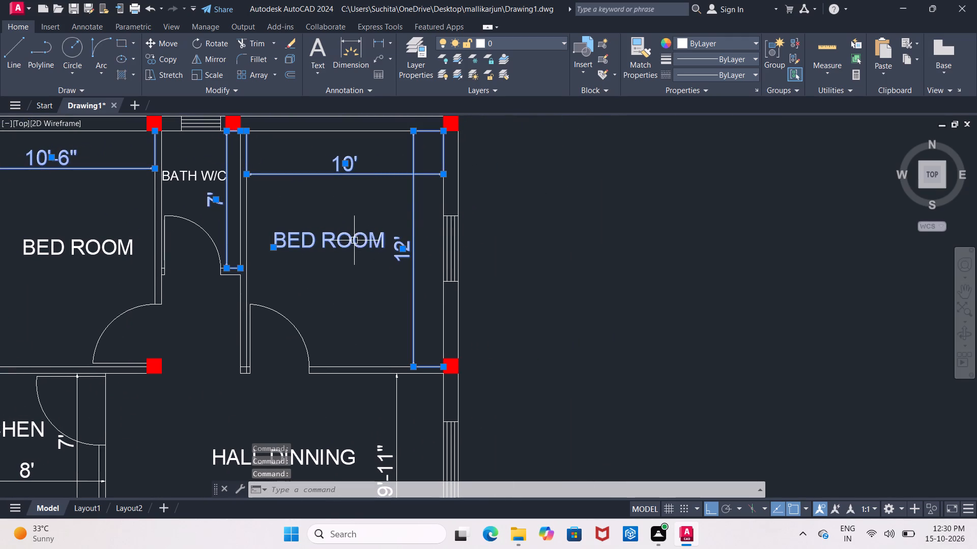
click(438, 209)
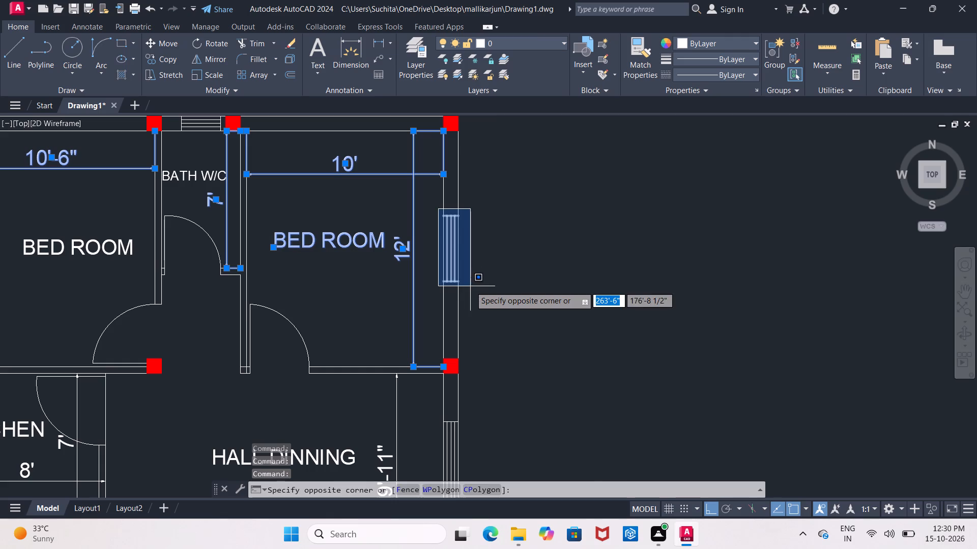
click(470, 286)
key(Delete)
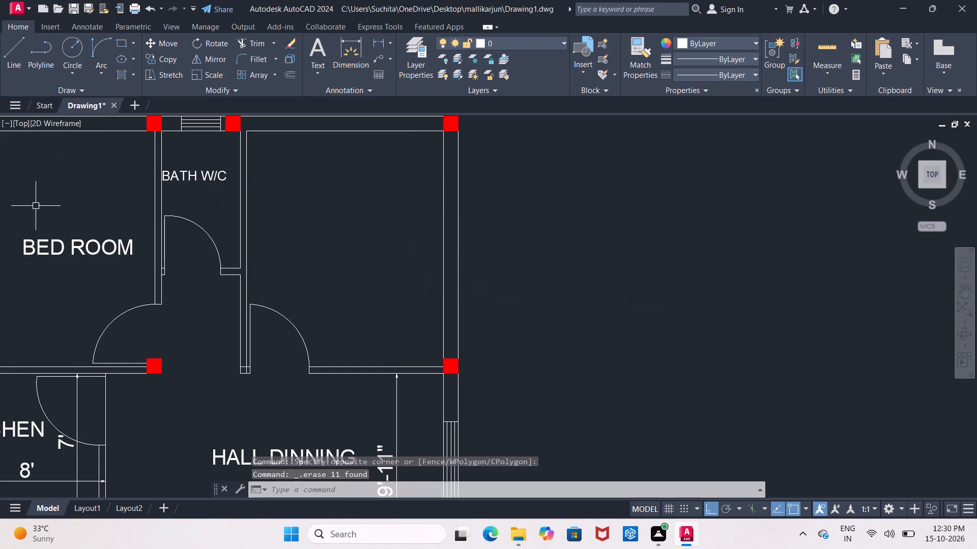
Erase the BATH W/C label from the copied plan.
click(207, 174)
key(Delete)
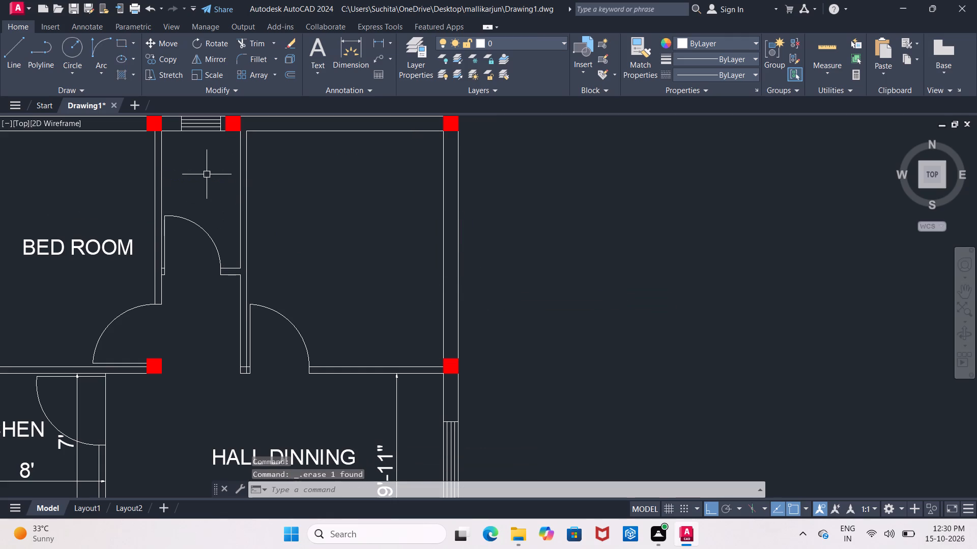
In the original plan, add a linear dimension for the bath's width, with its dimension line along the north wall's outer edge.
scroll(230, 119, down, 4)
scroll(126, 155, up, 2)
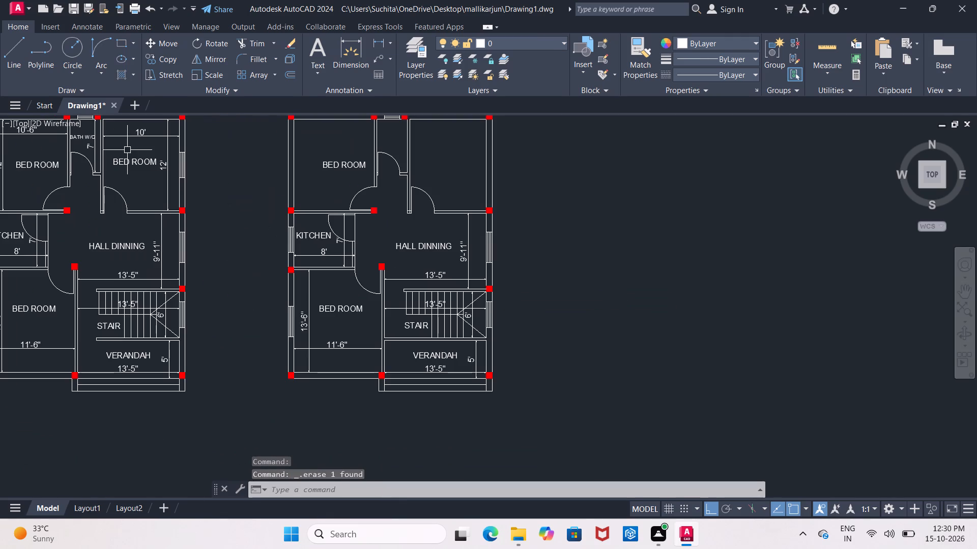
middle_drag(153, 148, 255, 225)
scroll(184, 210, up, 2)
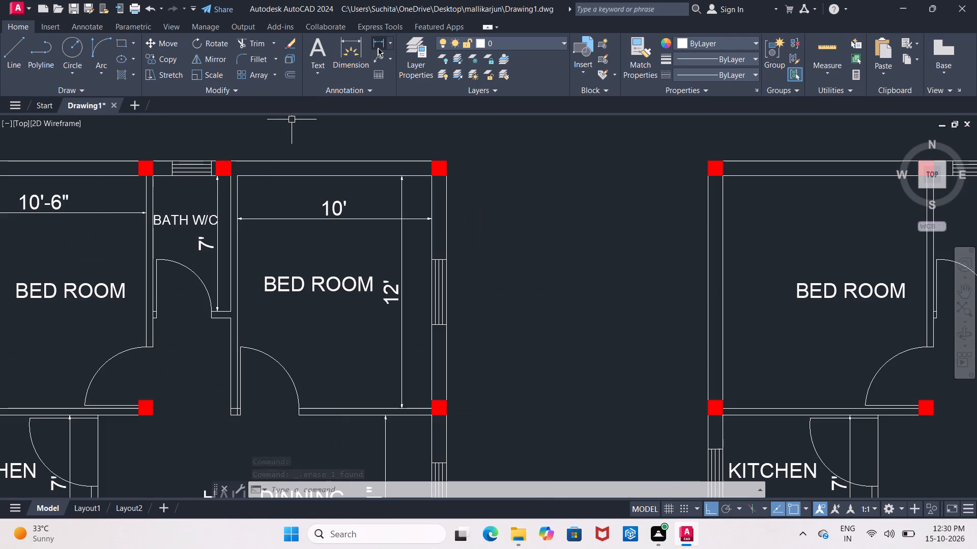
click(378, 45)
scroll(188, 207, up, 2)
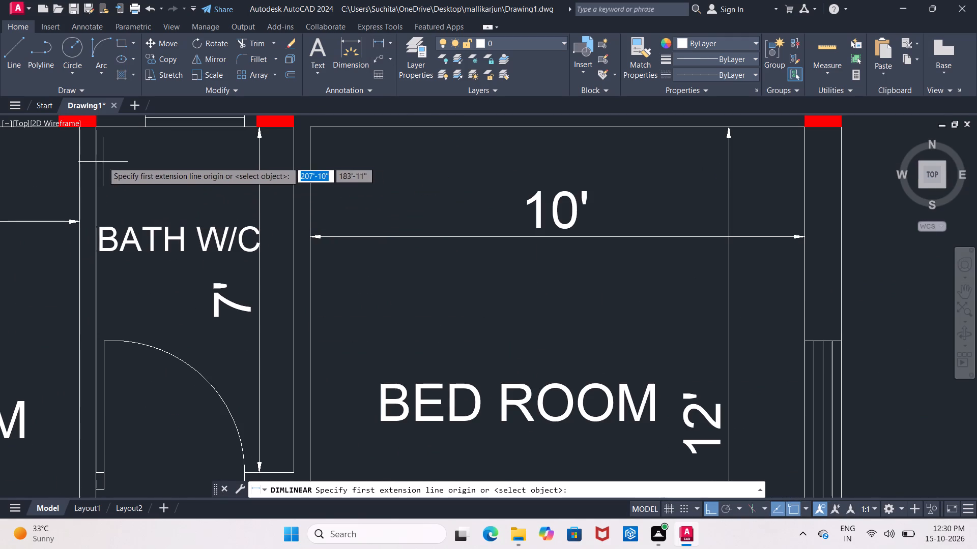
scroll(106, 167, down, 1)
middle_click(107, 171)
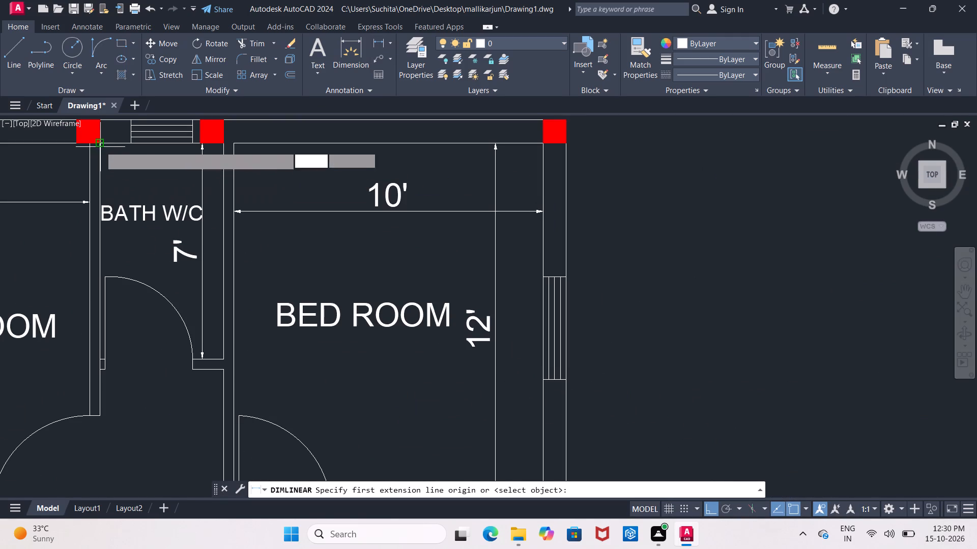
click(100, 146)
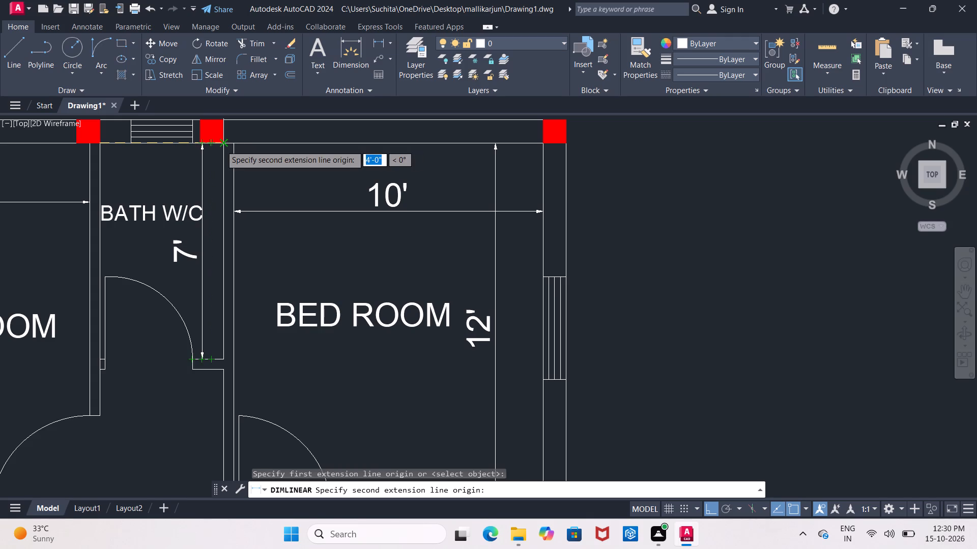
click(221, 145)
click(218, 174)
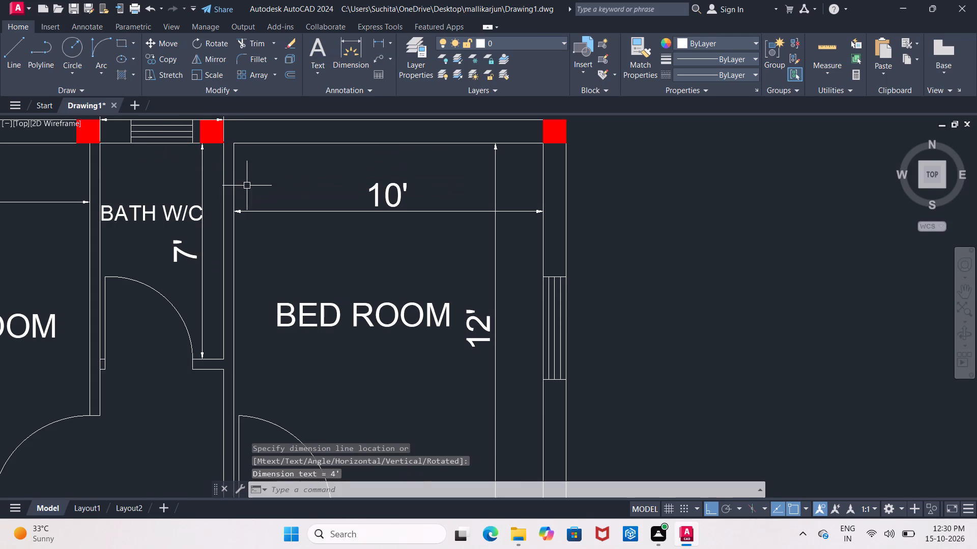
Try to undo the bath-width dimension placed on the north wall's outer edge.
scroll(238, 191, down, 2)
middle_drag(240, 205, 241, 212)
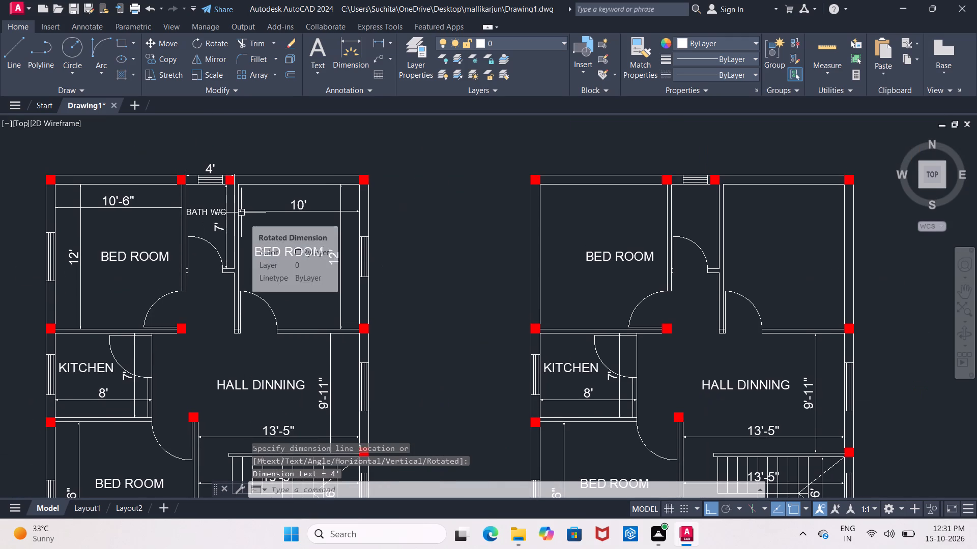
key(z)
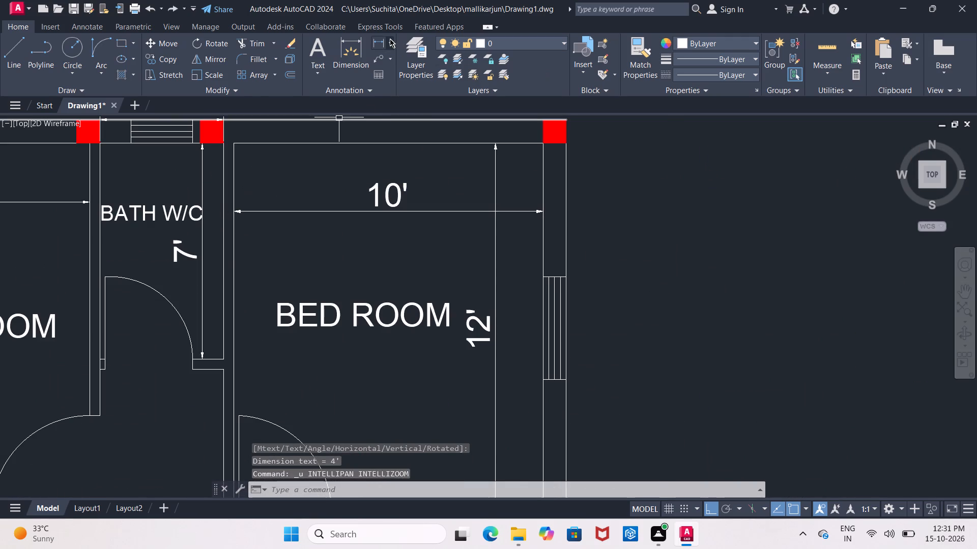
Dimension the original plan's bath width between its side walls, placing the dimension line inside the room above the BATH W/C label.
click(381, 42)
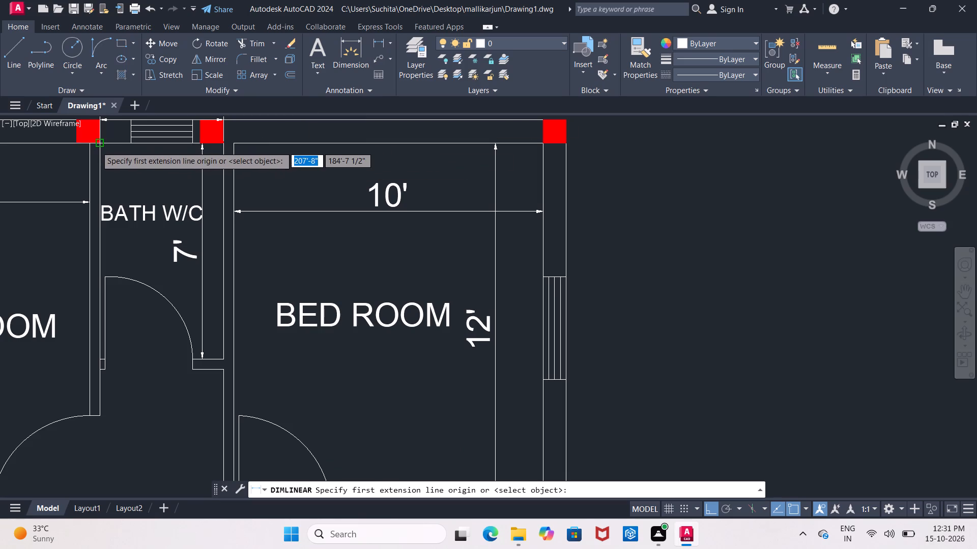
click(96, 146)
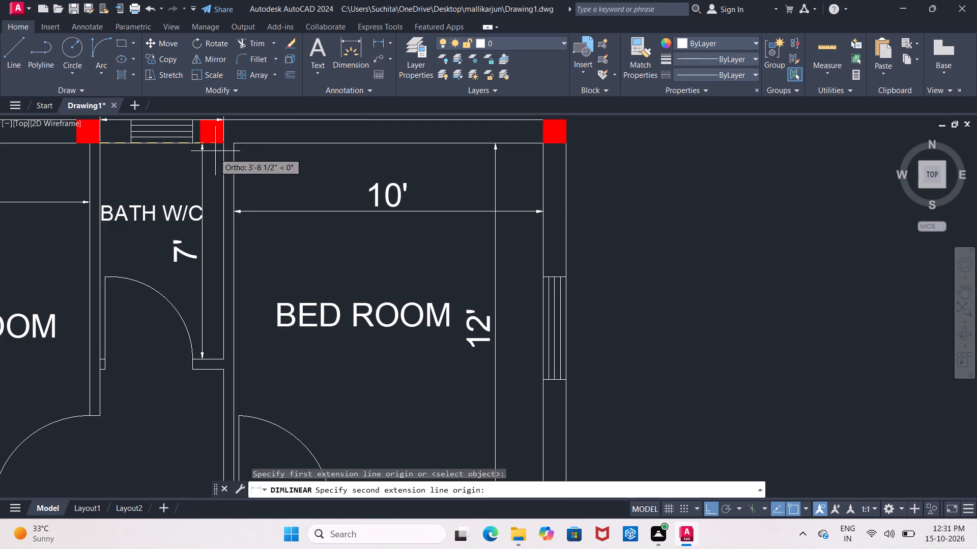
scroll(219, 146, up, 3)
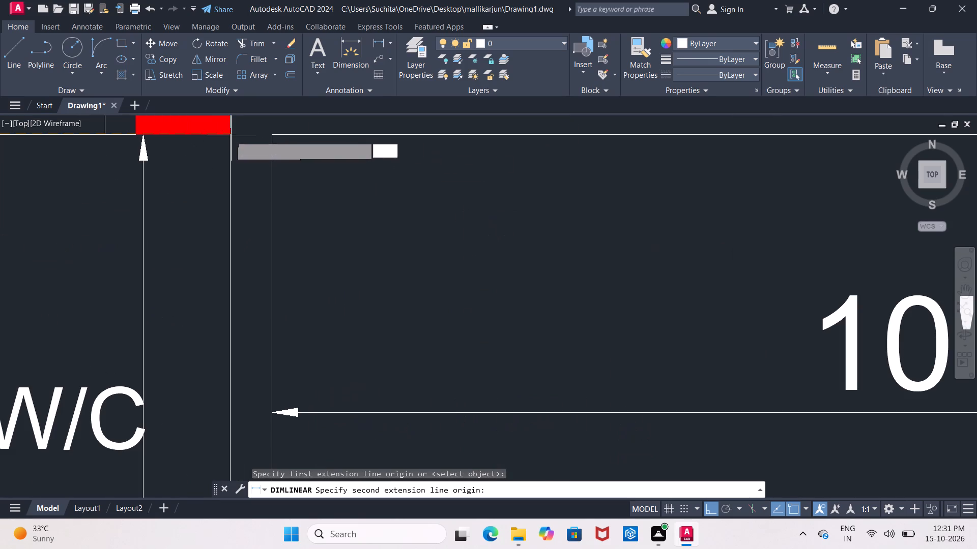
click(232, 132)
scroll(218, 218, down, 2)
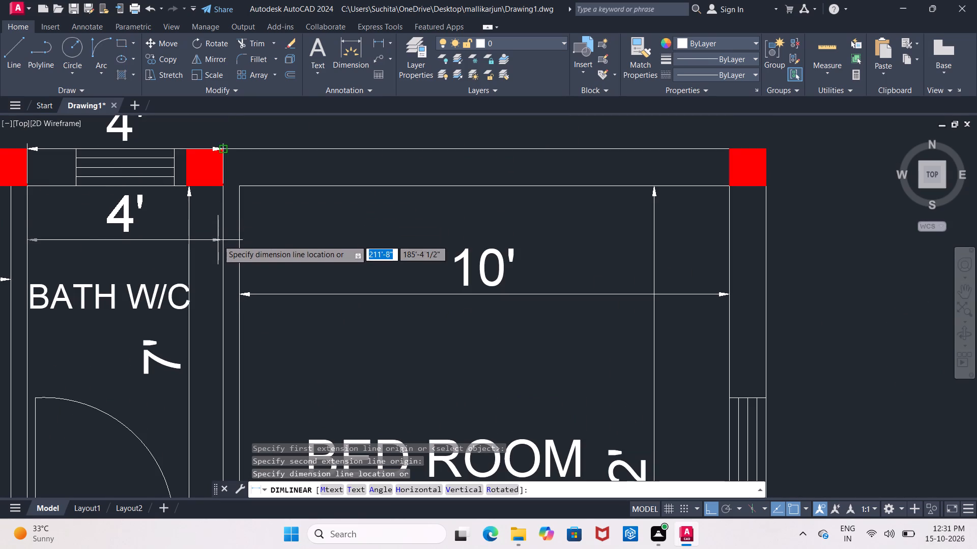
click(212, 235)
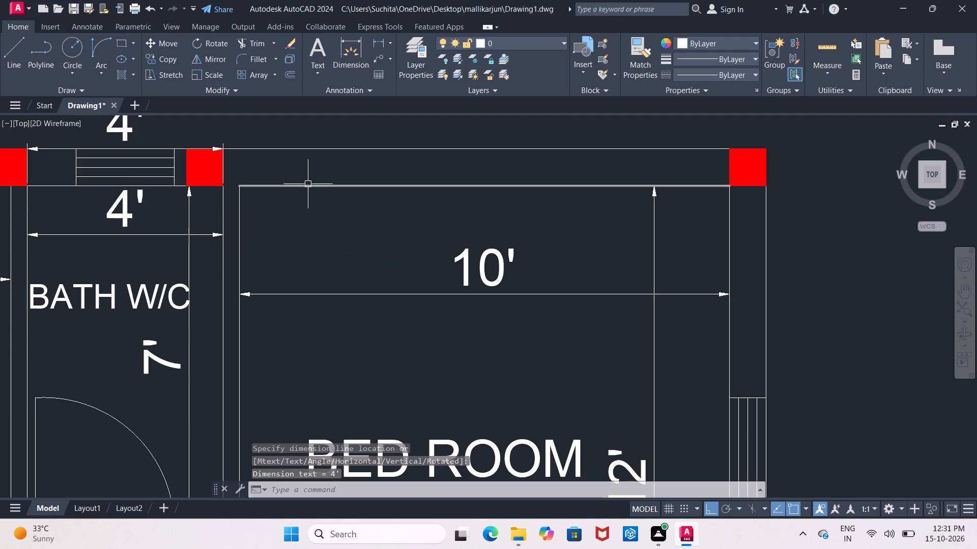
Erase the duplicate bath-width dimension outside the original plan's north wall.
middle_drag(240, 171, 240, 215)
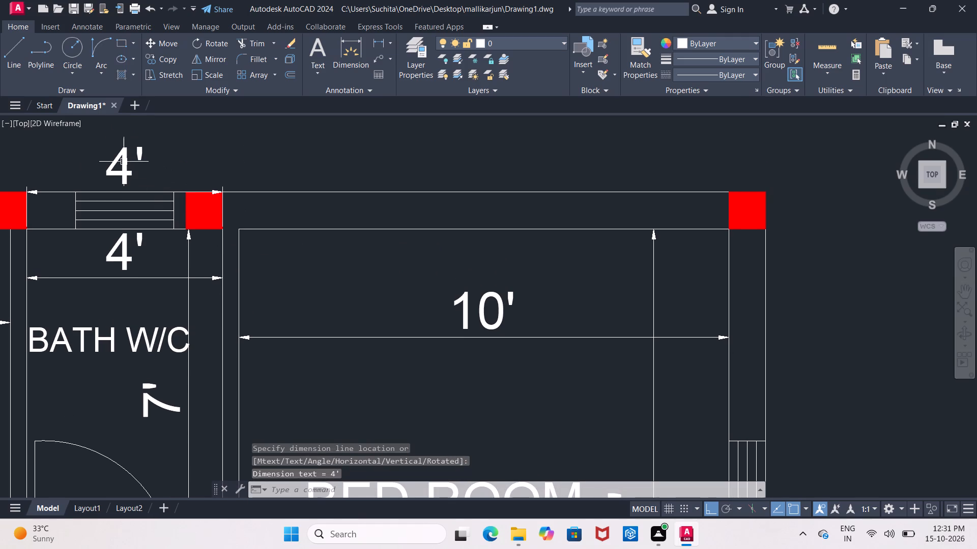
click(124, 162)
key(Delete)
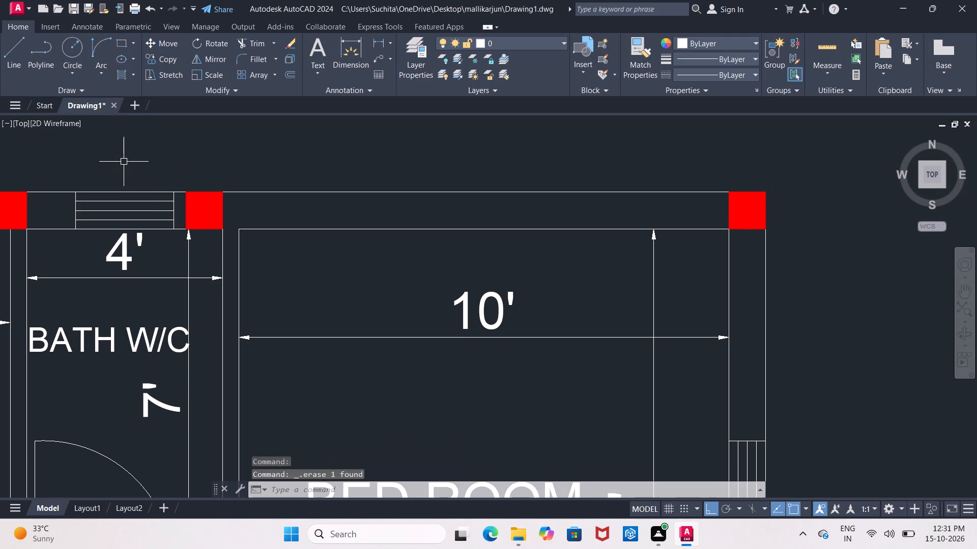
Erase the BED ROOM label from the copied plan's northwest bedroom.
scroll(137, 167, down, 5)
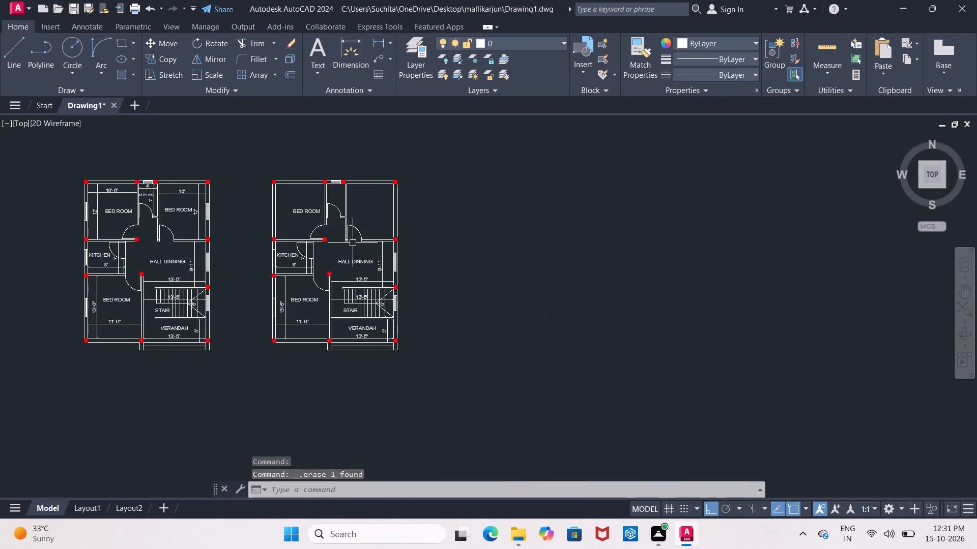
middle_drag(353, 242, 326, 215)
scroll(290, 197, up, 1)
click(278, 181)
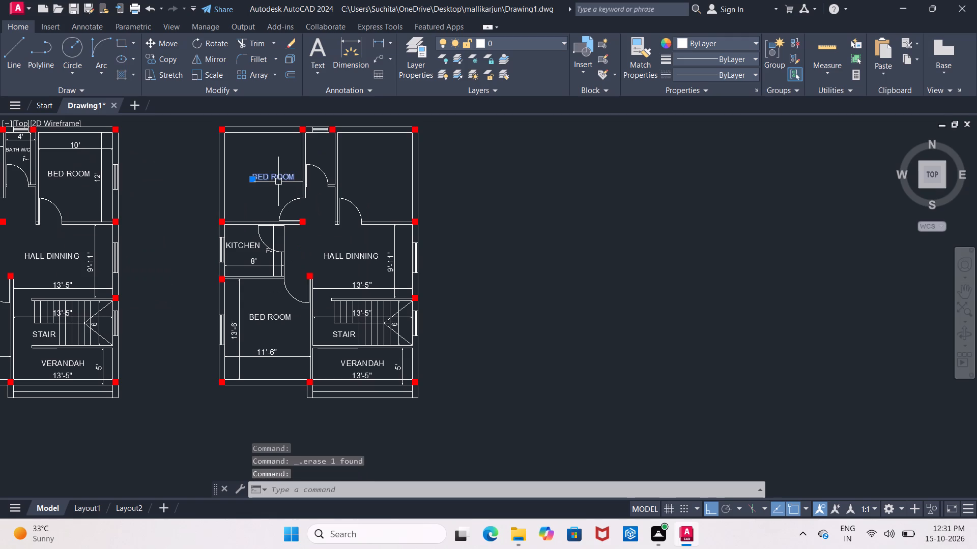
key(Delete)
Erase the bath window from the north wall of the copied plan.
scroll(339, 121, up, 1)
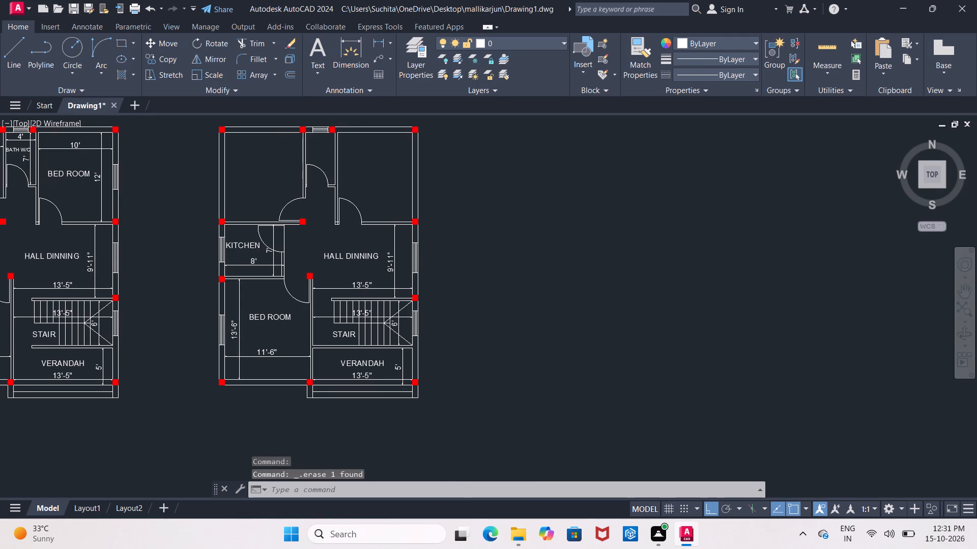
scroll(339, 121, up, 3)
click(163, 136)
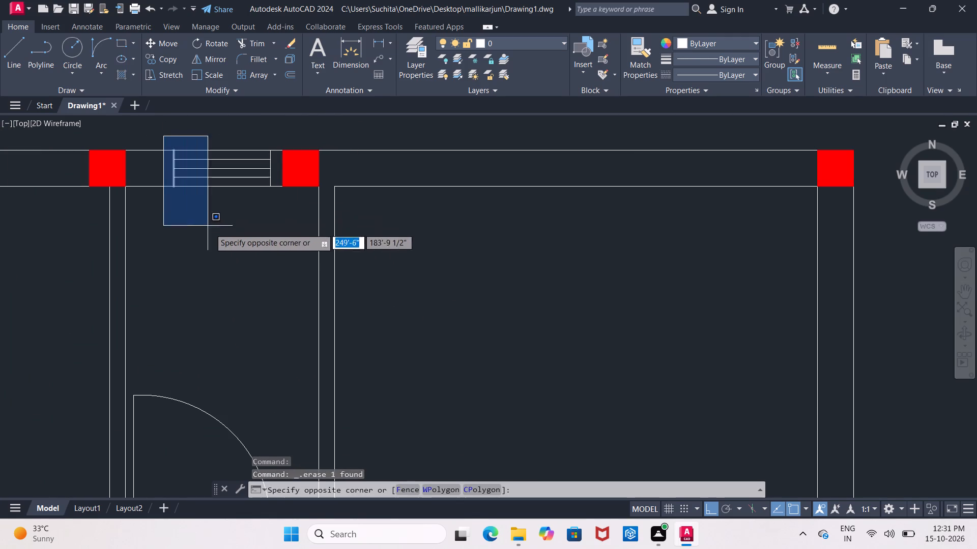
click(276, 236)
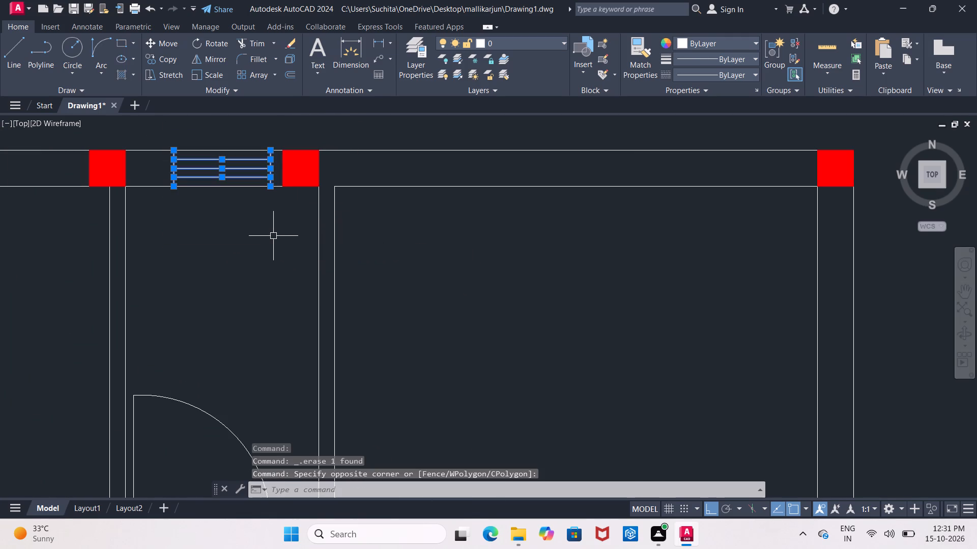
key(Delete)
Erase the kitchen window from the west wall of the copied plan.
scroll(272, 236, down, 6)
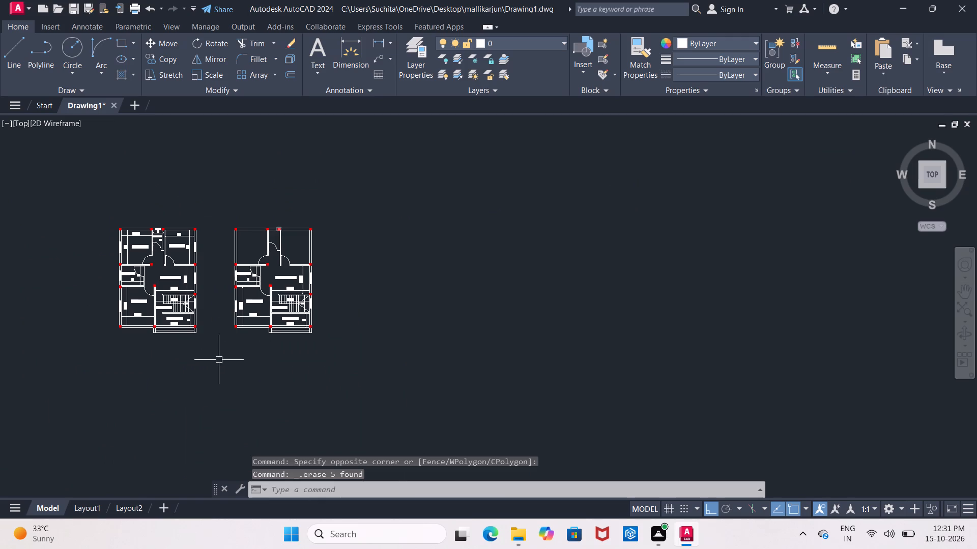
scroll(235, 262, up, 5)
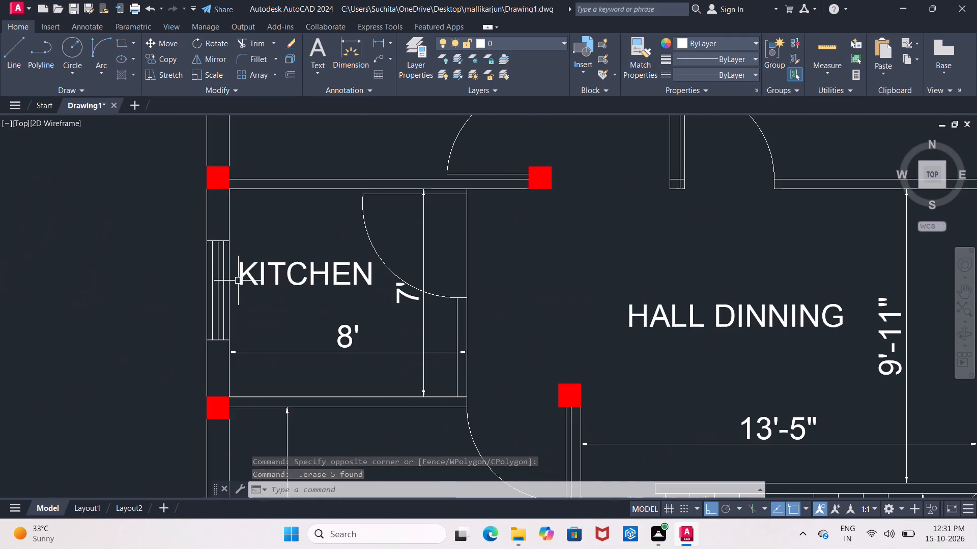
middle_drag(238, 279, 235, 257)
click(190, 206)
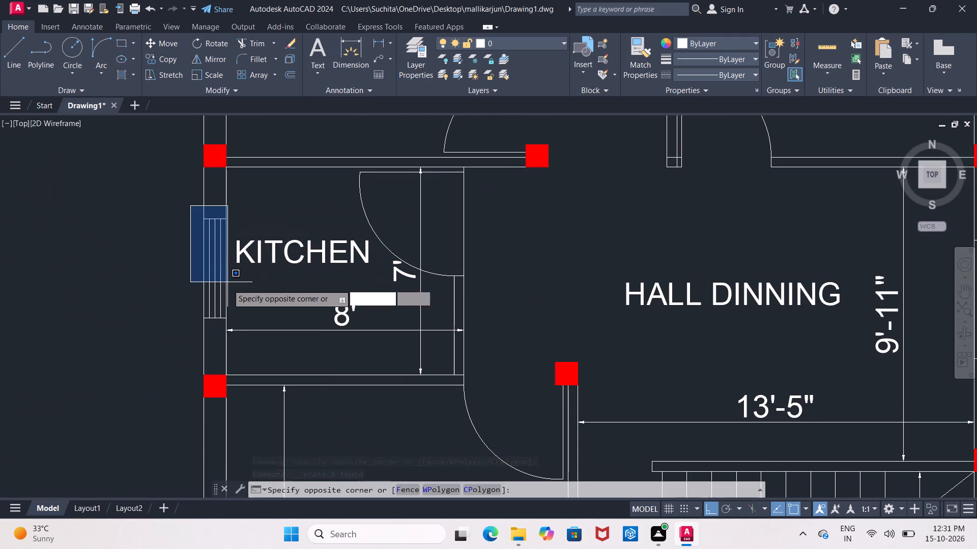
click(230, 333)
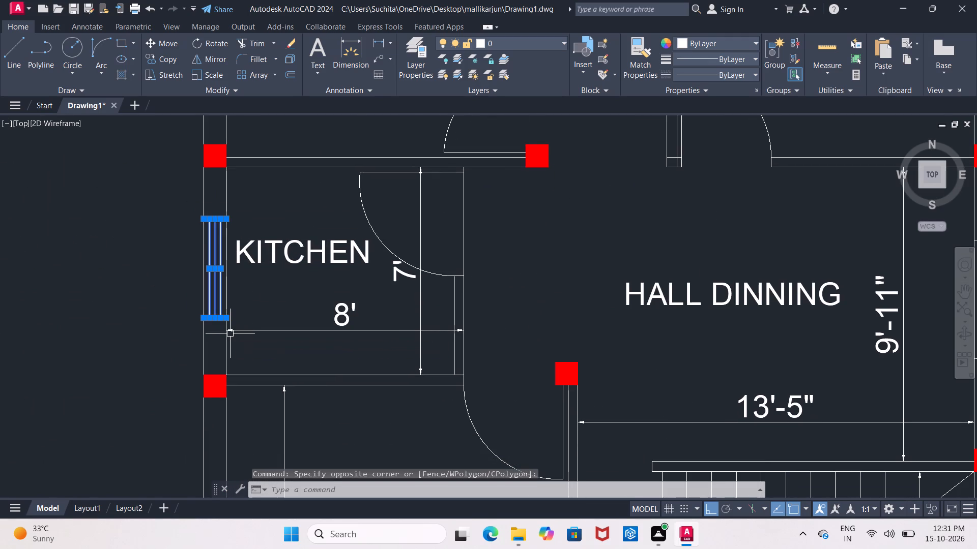
key(Delete)
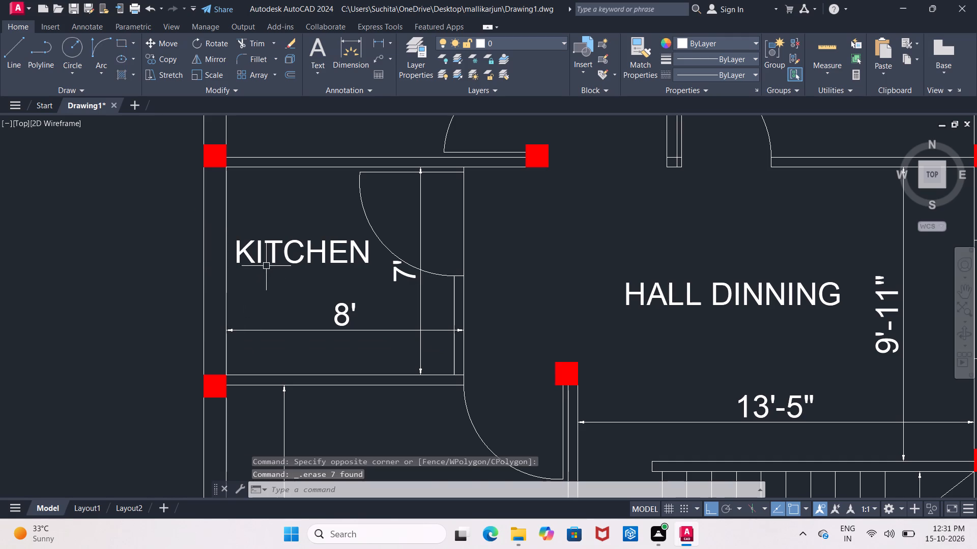
Erase the KITCHEN label and the kitchen's 7' and 8' dimensions from the copied plan.
click(268, 262)
click(268, 262)
click(277, 257)
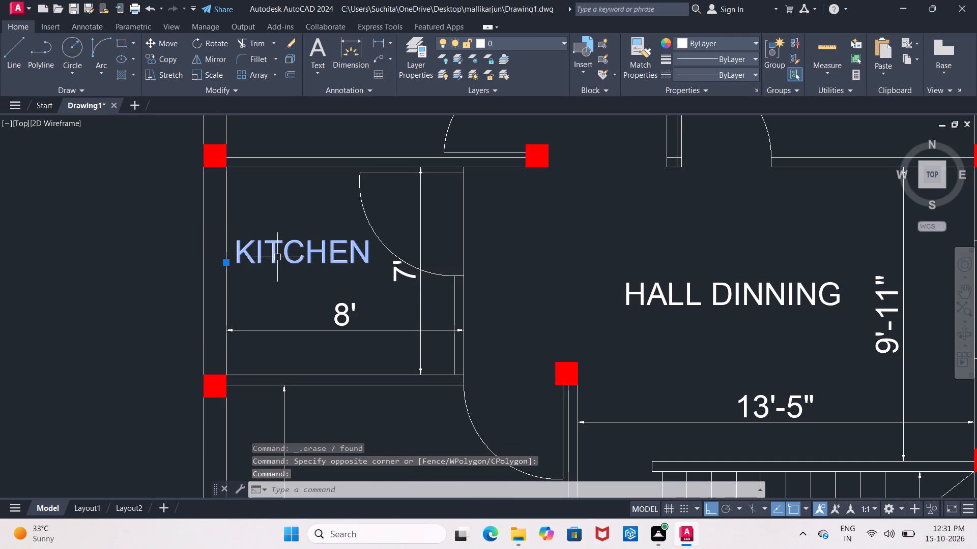
key(Delete)
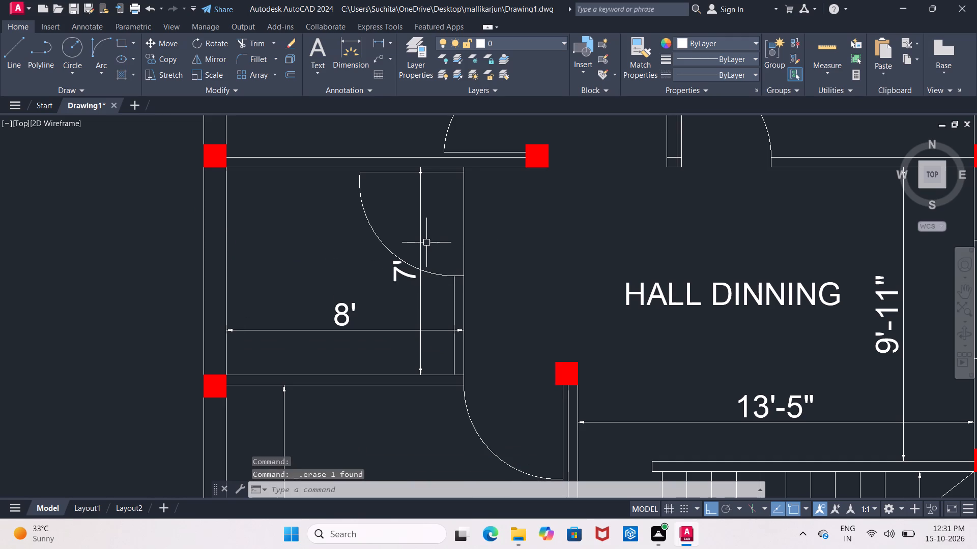
click(421, 242)
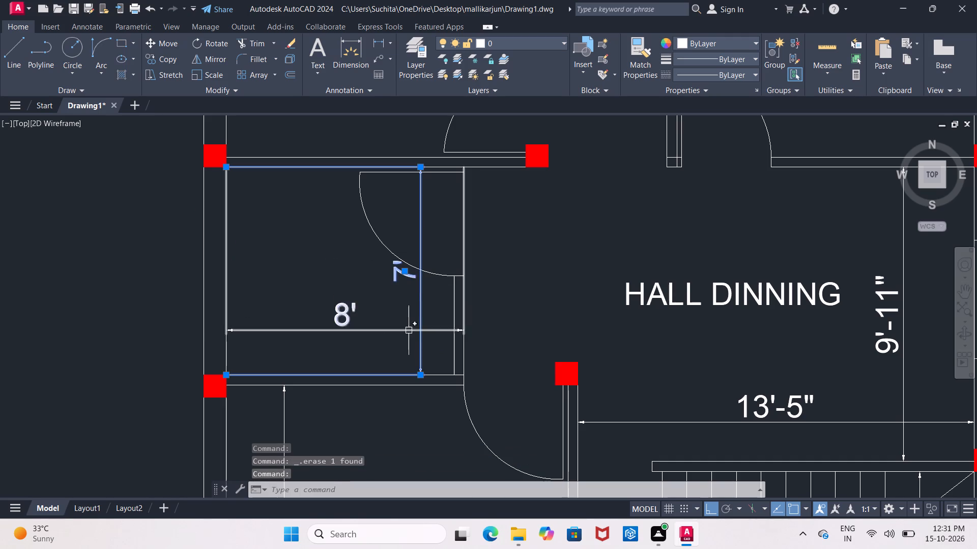
click(409, 330)
key(Delete)
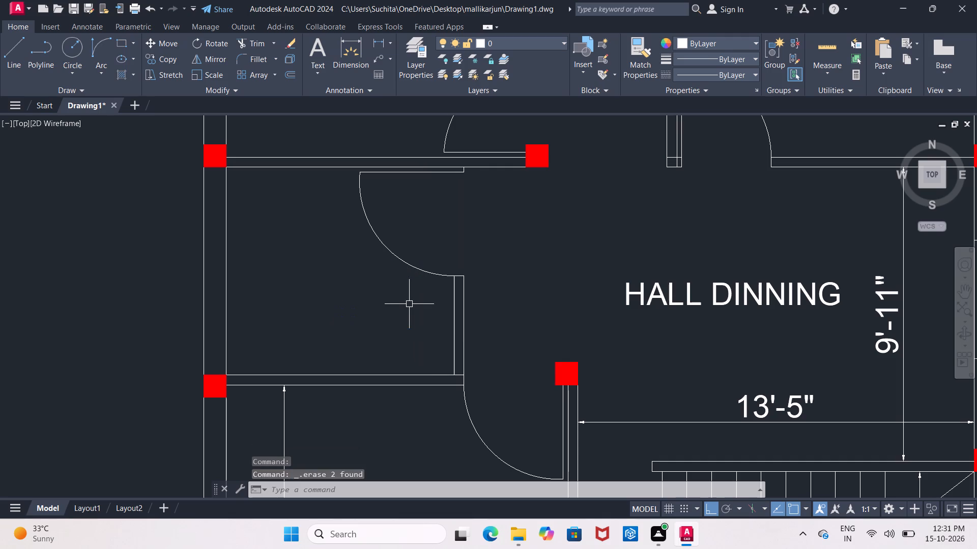
Erase the HALL DINNING label and the hall's 9'-11" and 13'-5" dimensions from the copied plan.
click(732, 298)
middle_drag(715, 360, 237, 358)
click(425, 237)
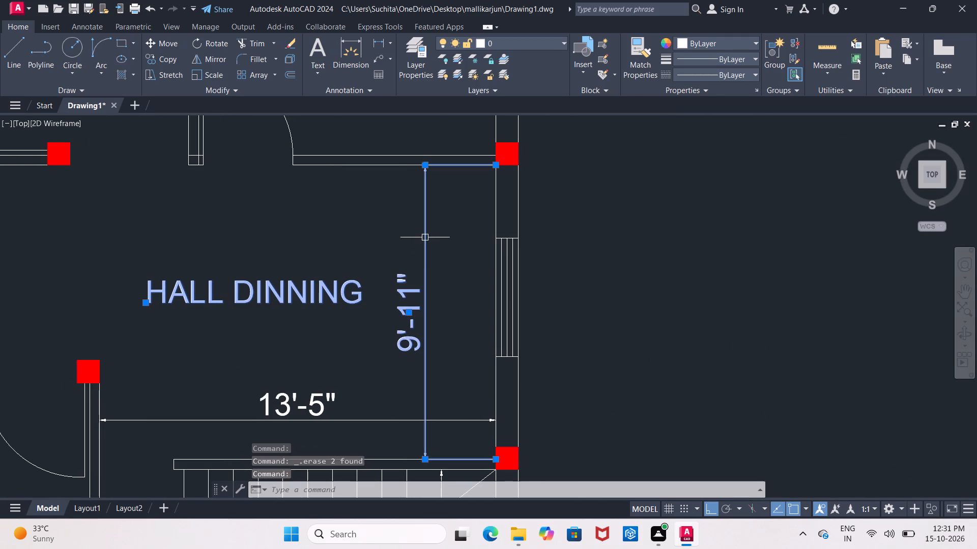
middle_drag(392, 319, 402, 225)
click(380, 328)
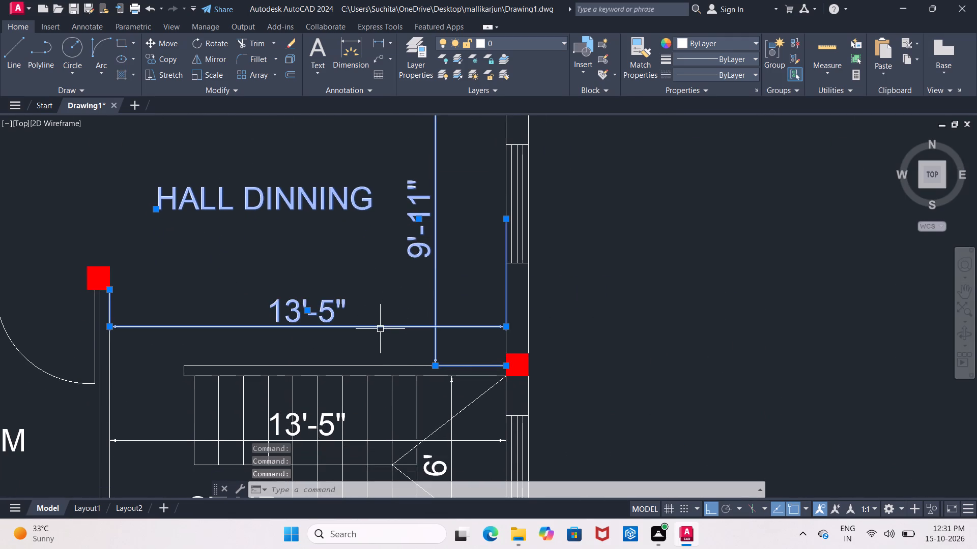
key(Delete)
Erase the STAIR label and the stair area's 13'-5" and 6' dimensions from the copied plan.
scroll(379, 329, down, 3)
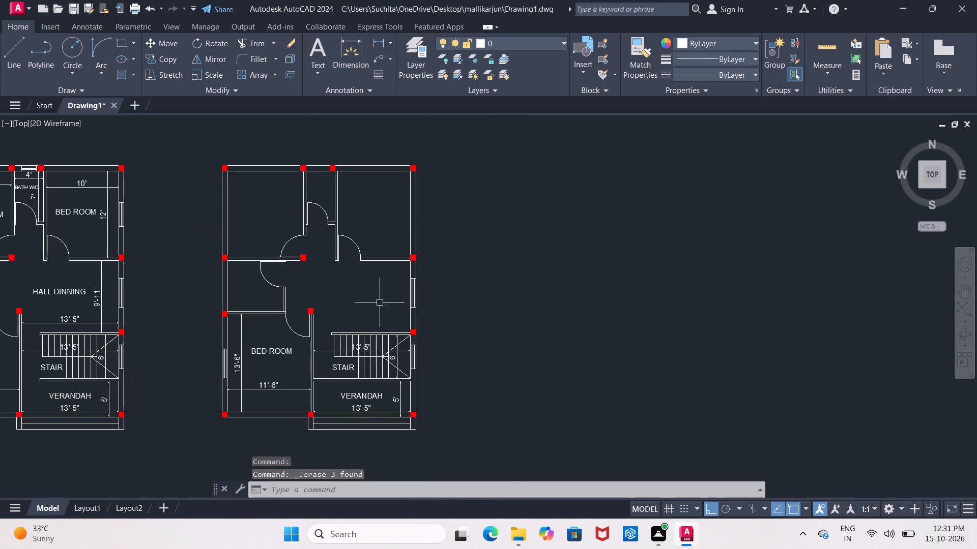
scroll(392, 374, up, 3)
click(419, 283)
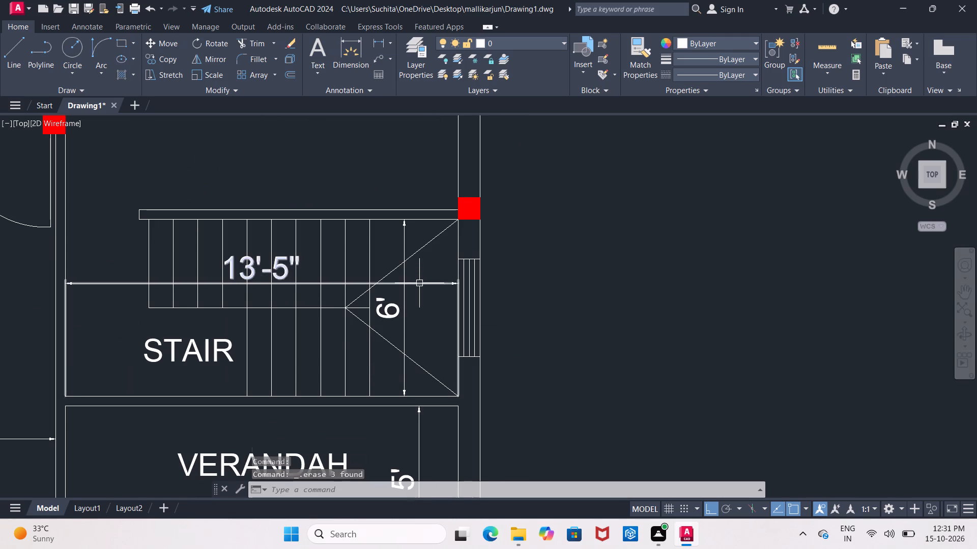
click(400, 304)
key(Delete)
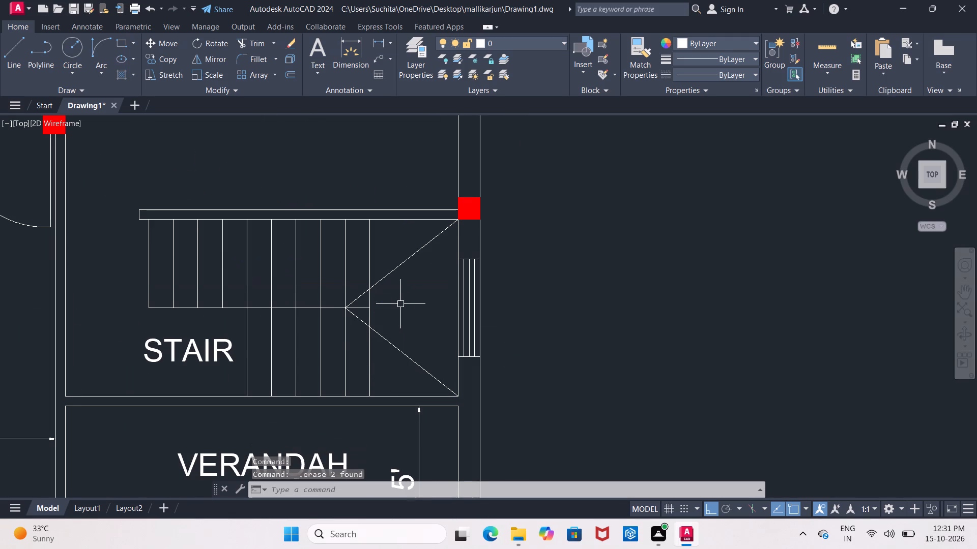
click(175, 350)
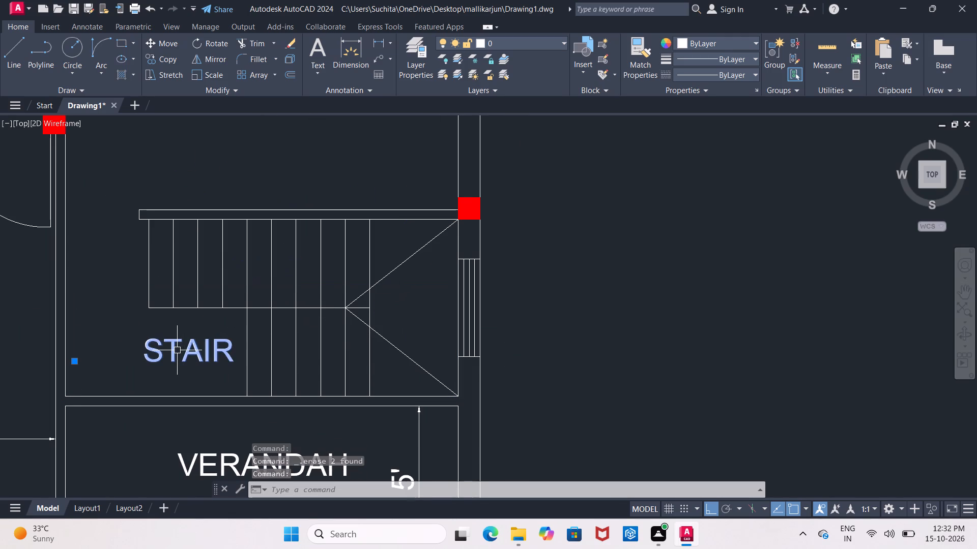
key(Delete)
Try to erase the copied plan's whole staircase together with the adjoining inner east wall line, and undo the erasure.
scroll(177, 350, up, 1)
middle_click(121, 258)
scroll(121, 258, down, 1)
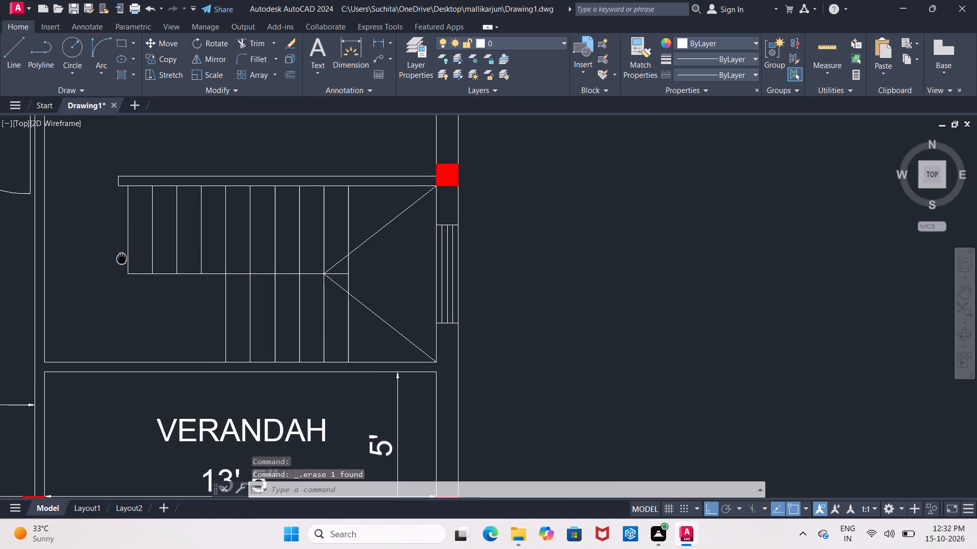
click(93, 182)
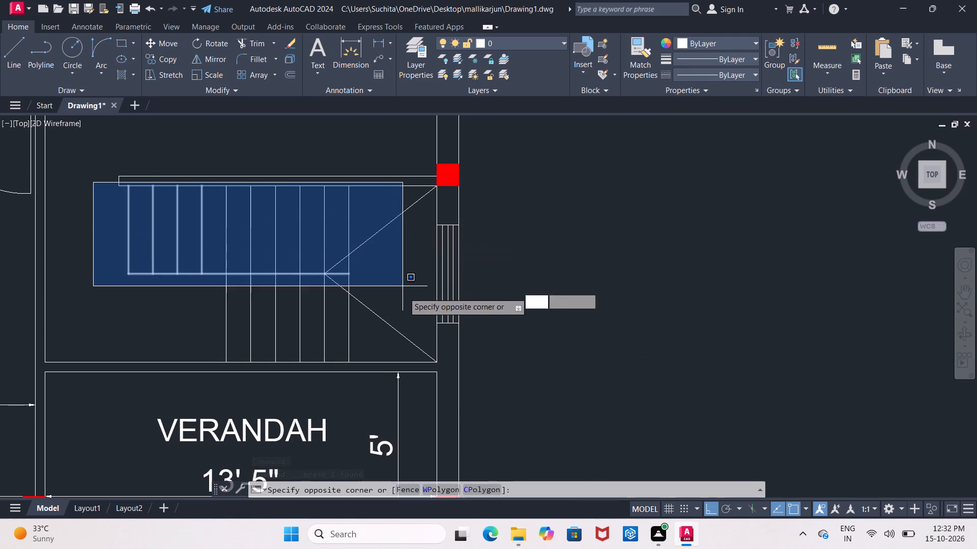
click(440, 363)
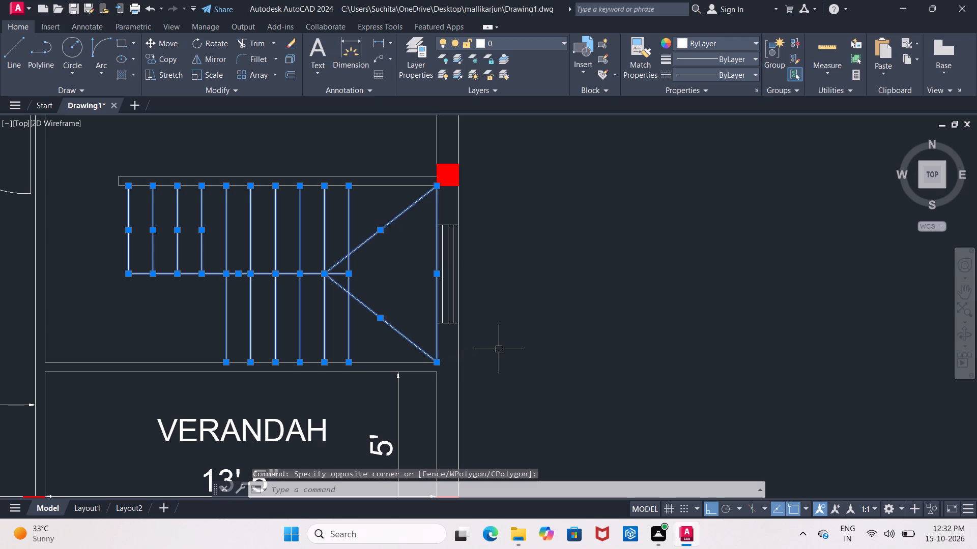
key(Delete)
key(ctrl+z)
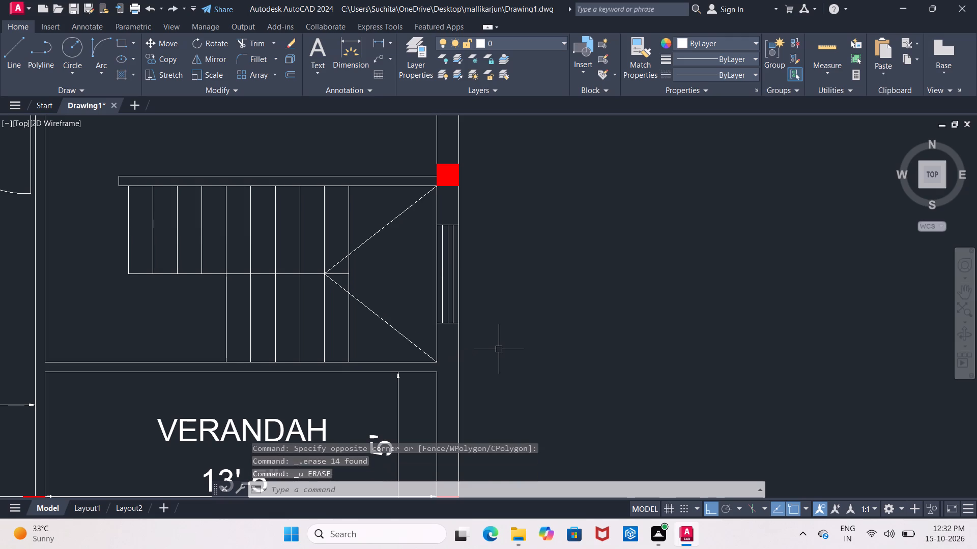
Erase the copied plan's staircase, both diagonal landing lines and all tread lines, keeping the surrounding wall lines.
click(410, 215)
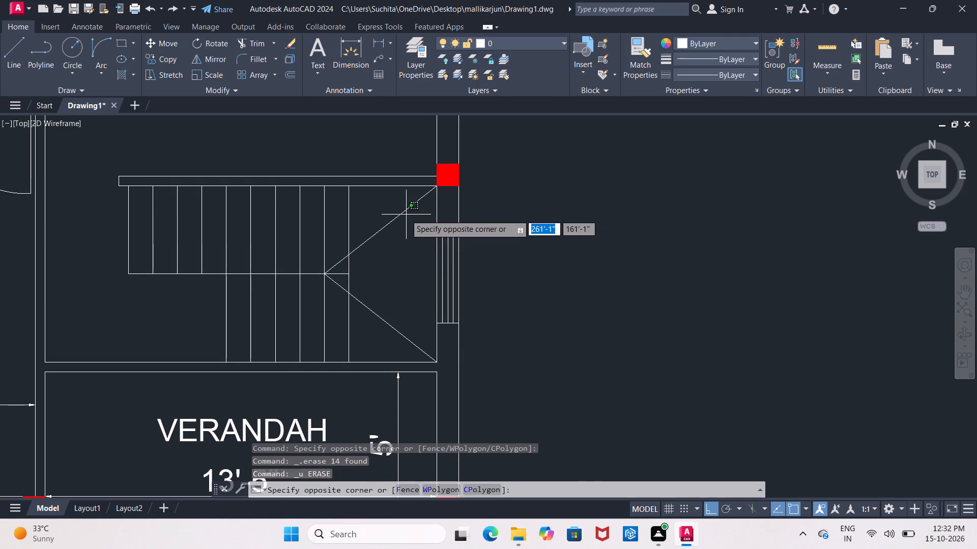
click(405, 213)
click(403, 210)
click(378, 319)
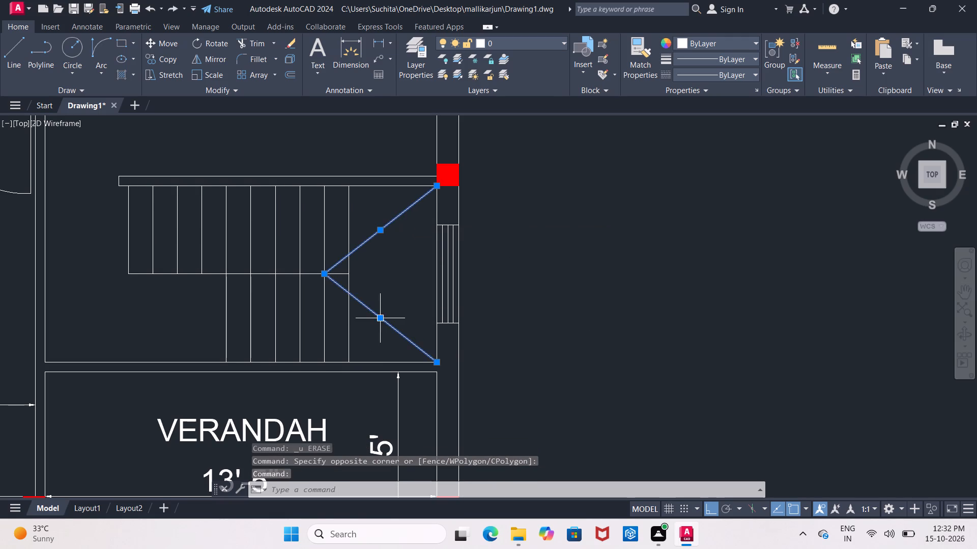
key(Delete)
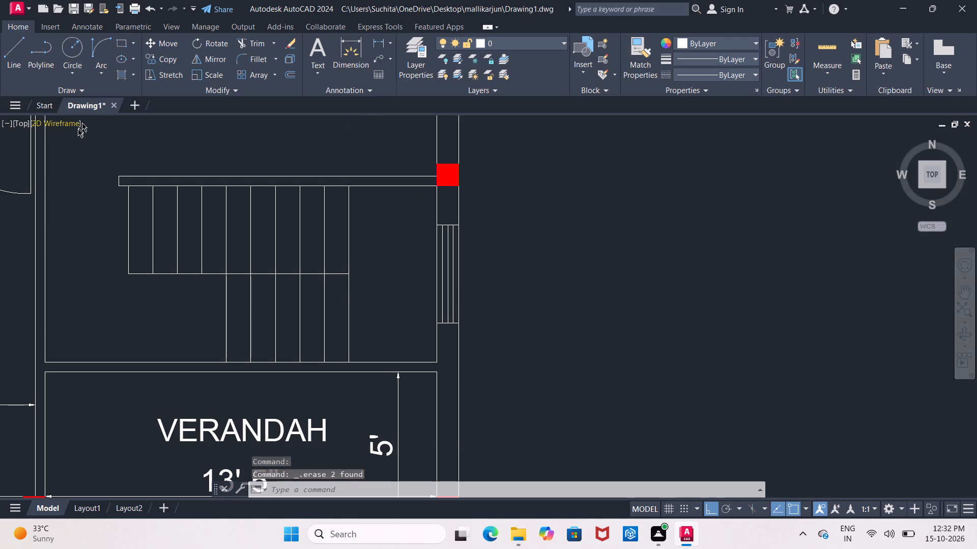
click(101, 182)
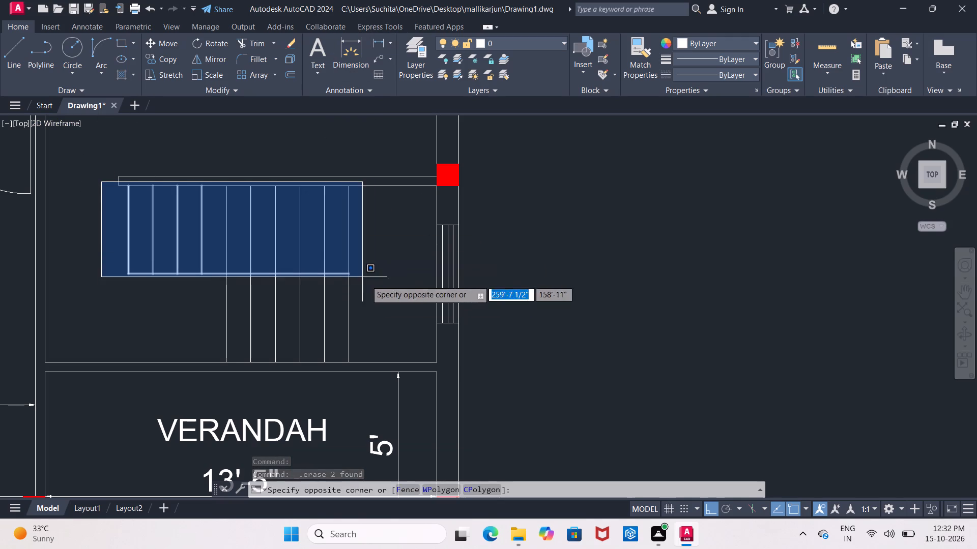
click(385, 365)
key(Delete)
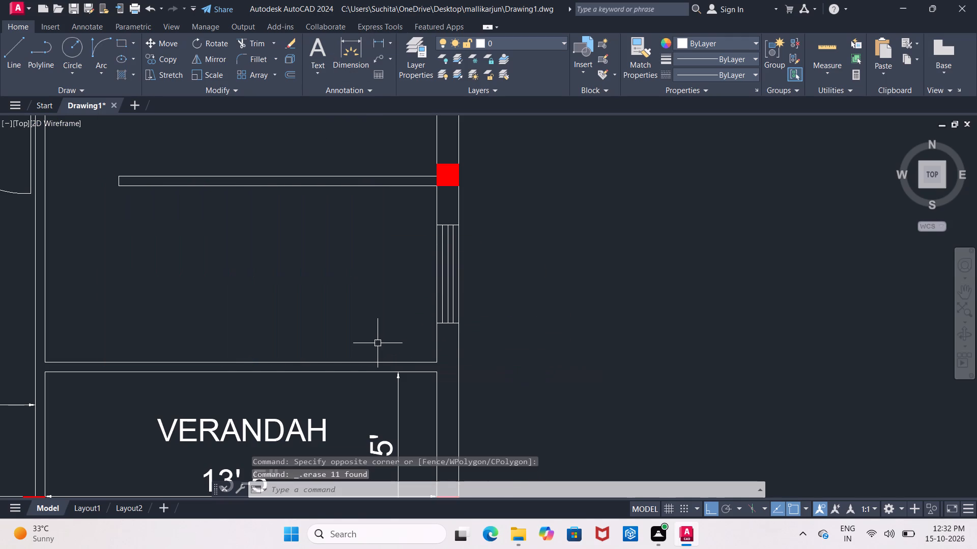
Erase the stair area's window from the east wall of the copied plan.
drag(415, 210, 431, 217)
click(658, 336)
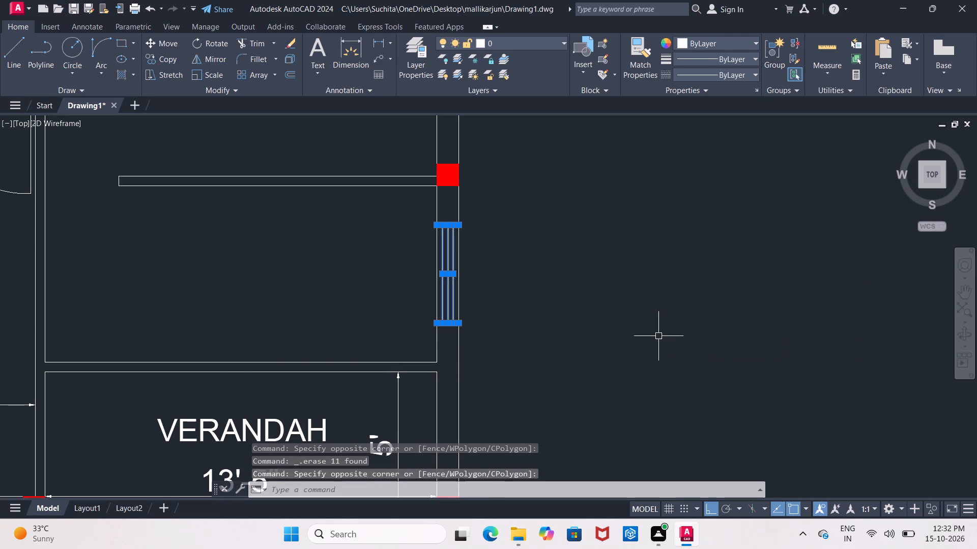
key(Delete)
Erase the VERANDAH label and the verandah's 13'-5" and 5' dimensions from the copied plan.
scroll(663, 331, down, 4)
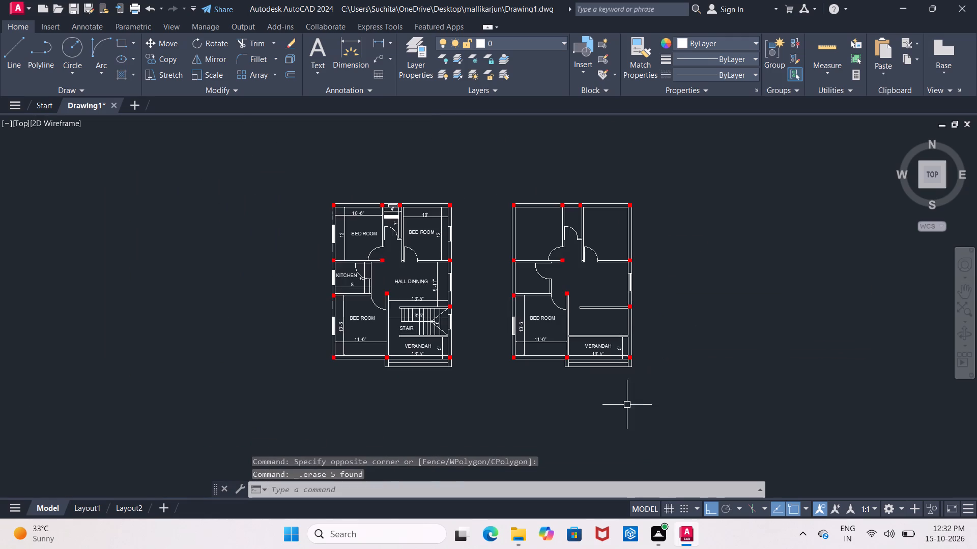
scroll(618, 392, up, 3)
click(608, 257)
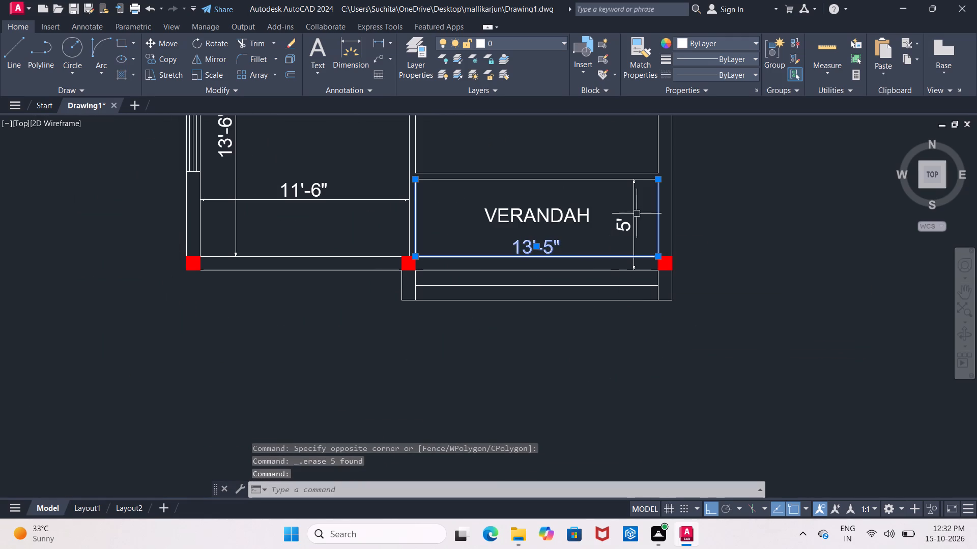
click(633, 208)
click(543, 218)
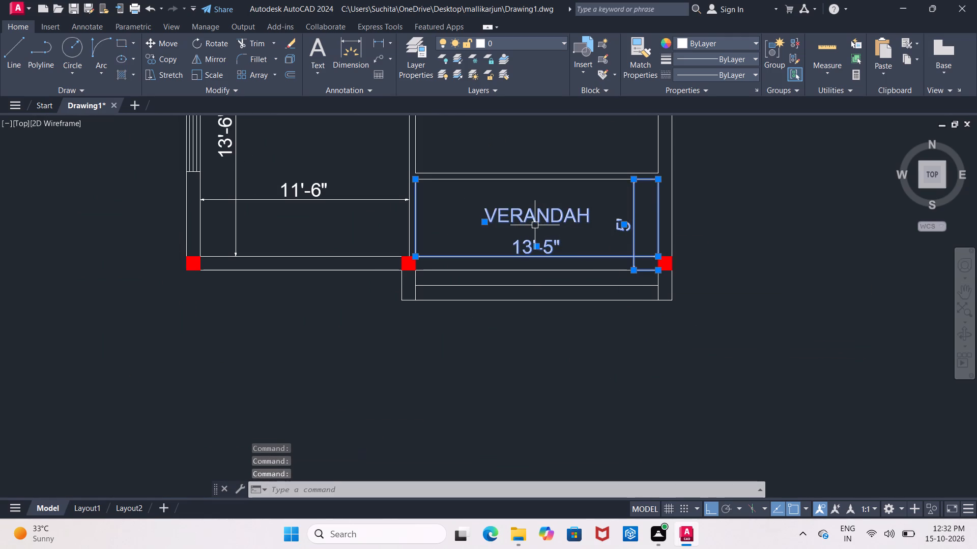
key(Delete)
Erase the BED ROOM label and the 13'-6" and 11'-6" dimensions from the copied plan's southwest bedroom.
middle_drag(289, 207, 304, 300)
click(249, 204)
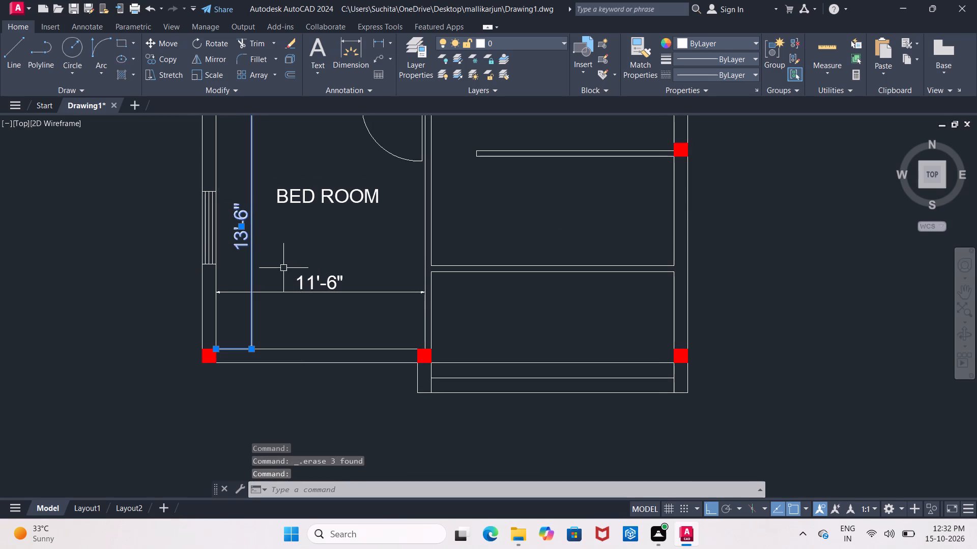
click(284, 291)
click(295, 200)
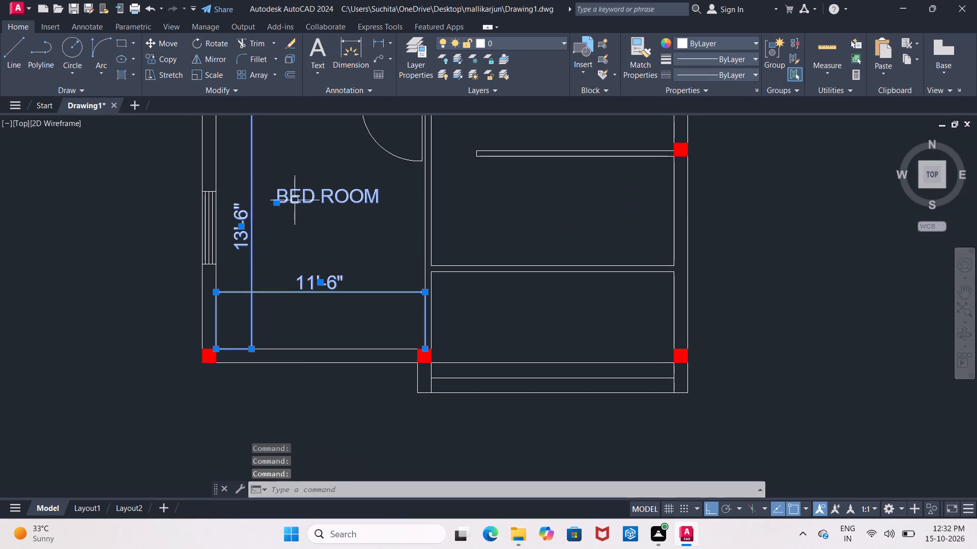
key(Delete)
Erase the southwest bedroom's window from the west wall of the copied plan.
scroll(295, 200, down, 3)
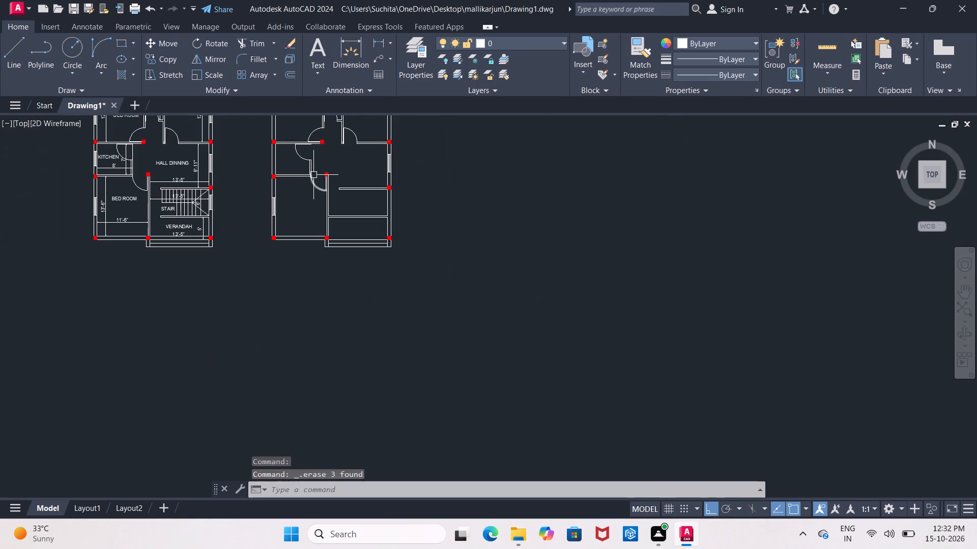
scroll(255, 206, up, 1)
click(258, 190)
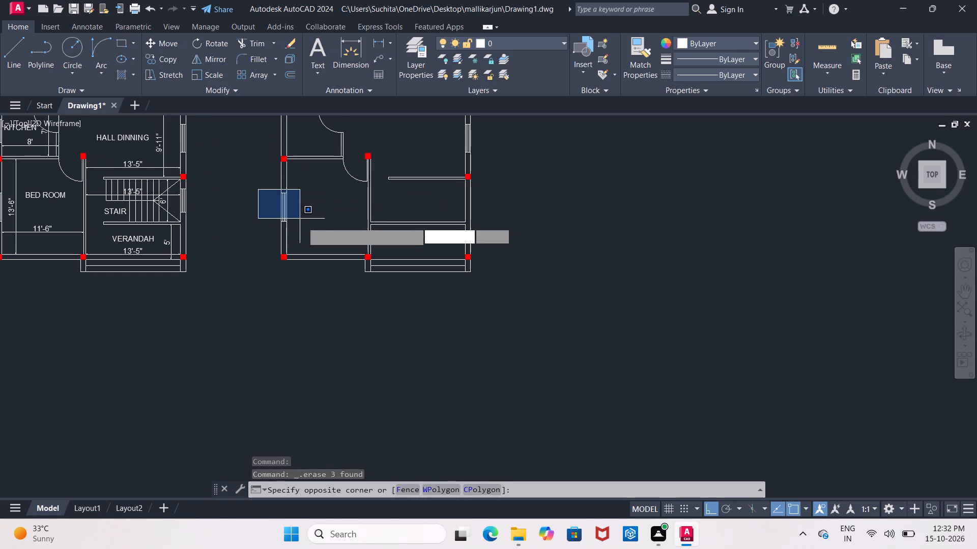
click(306, 227)
key(Delete)
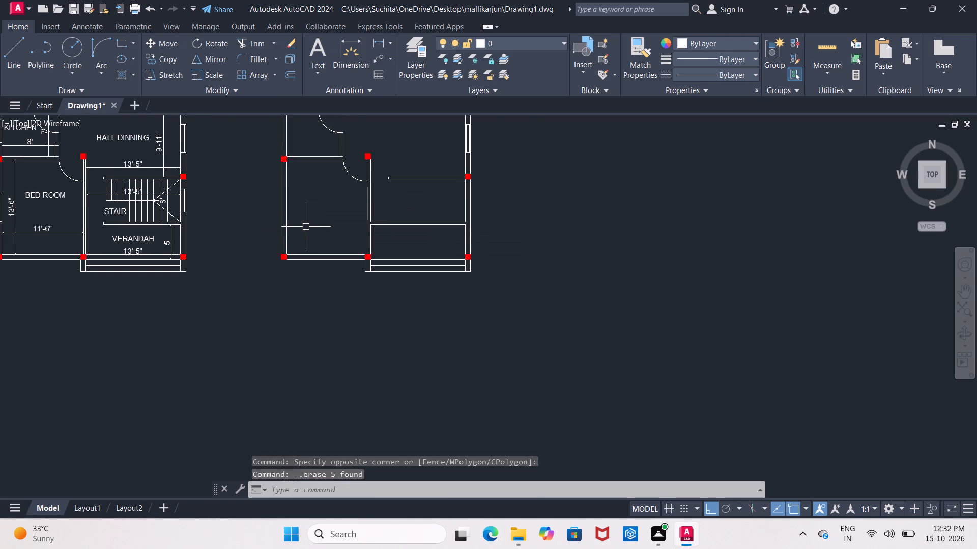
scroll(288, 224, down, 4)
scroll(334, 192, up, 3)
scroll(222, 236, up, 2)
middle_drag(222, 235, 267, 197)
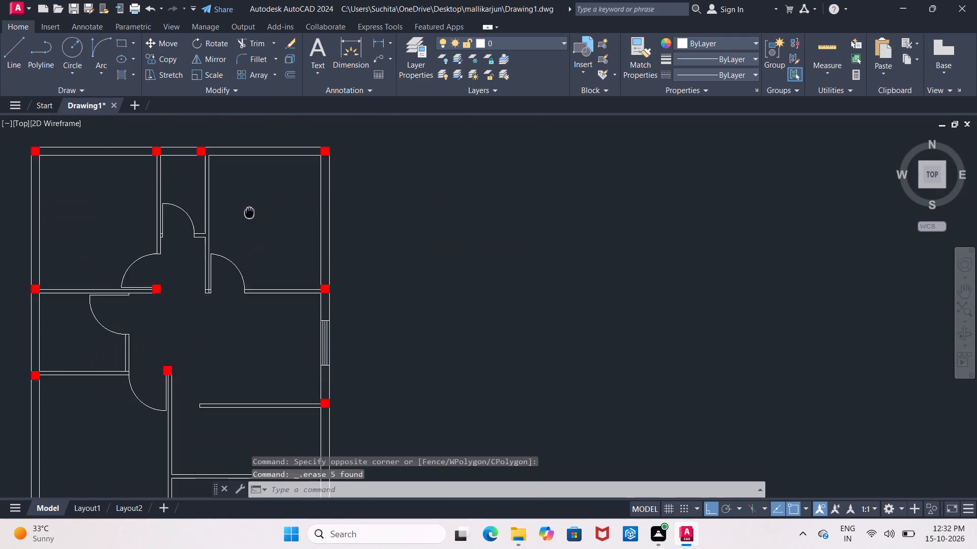
Erase the door leaf and swing arc of the small room between the two north bedrooms in the copied plan.
middle_drag(267, 197, 280, 182)
scroll(229, 179, up, 2)
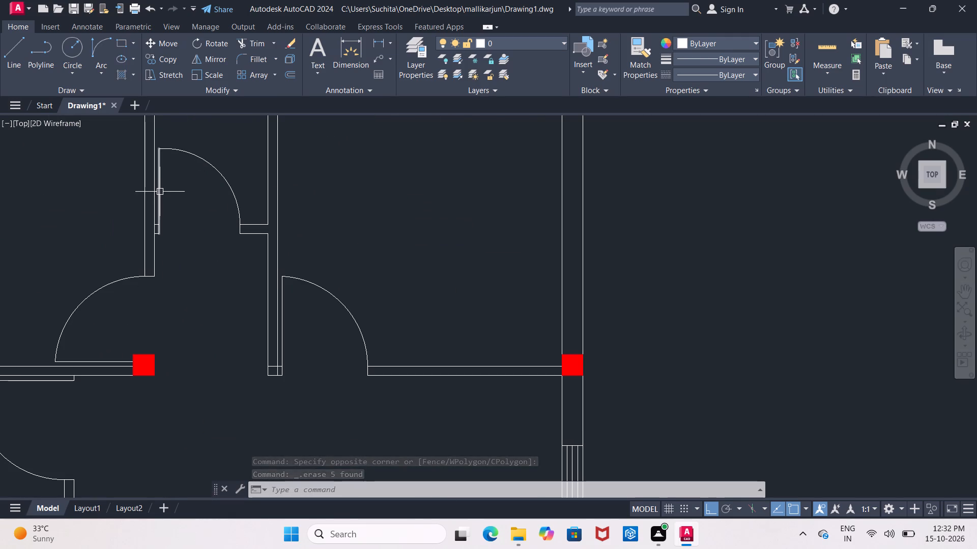
click(160, 192)
click(187, 154)
key(Delete)
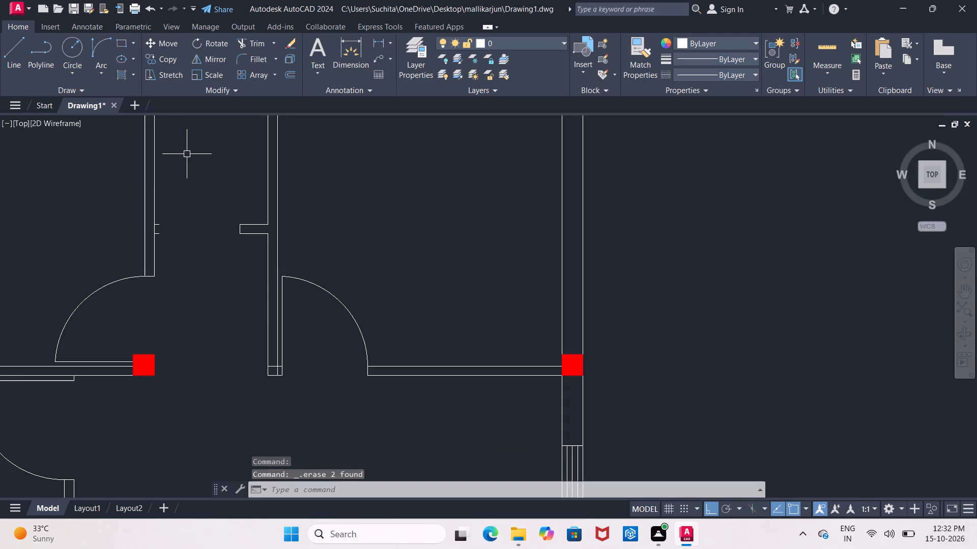
Erase the doors, leaves and swing arcs, of the northwest and northeast bedrooms in the copied plan.
scroll(188, 158, down, 1)
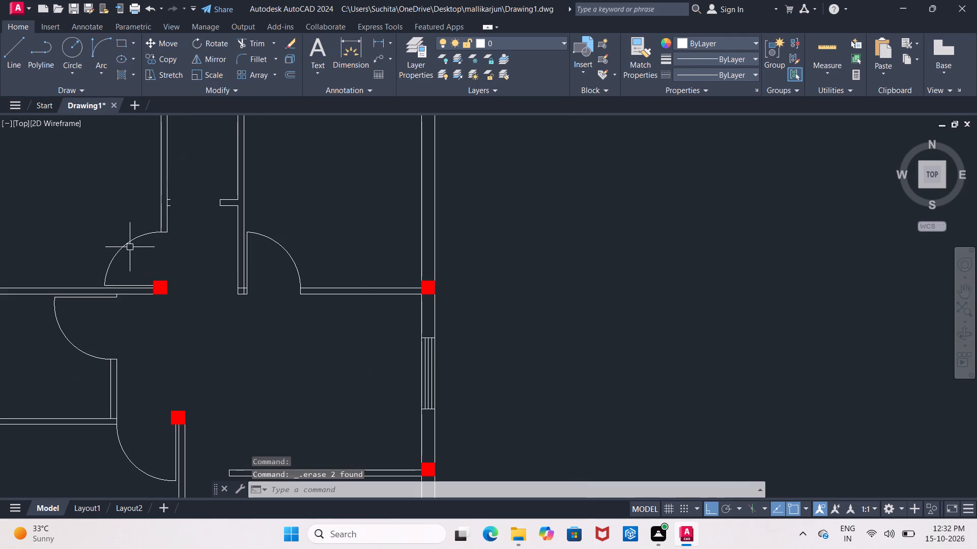
click(127, 245)
click(125, 287)
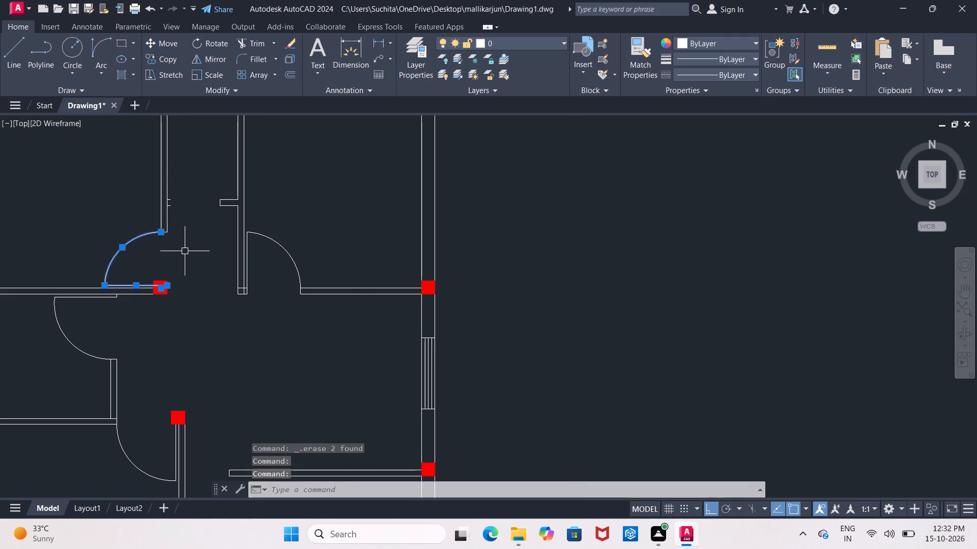
key(Delete)
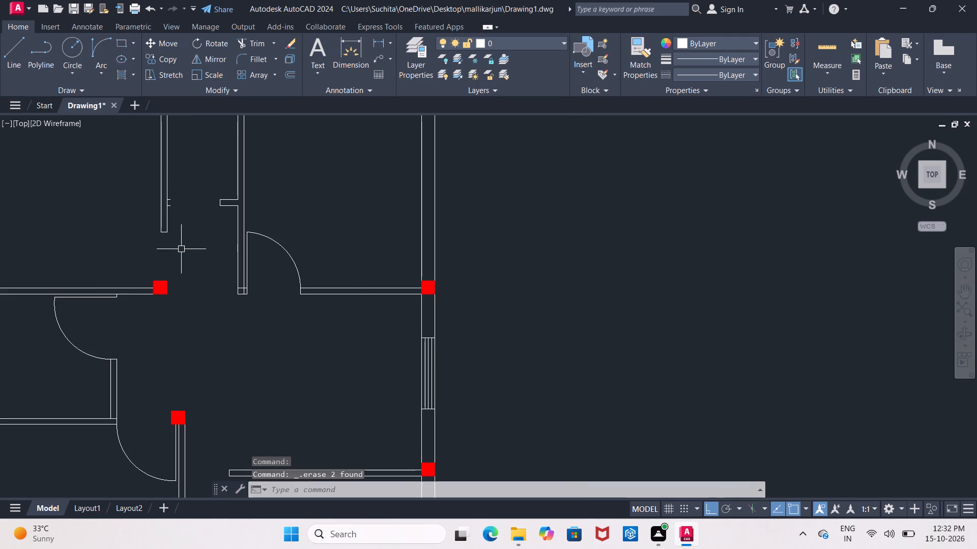
click(247, 255)
click(263, 240)
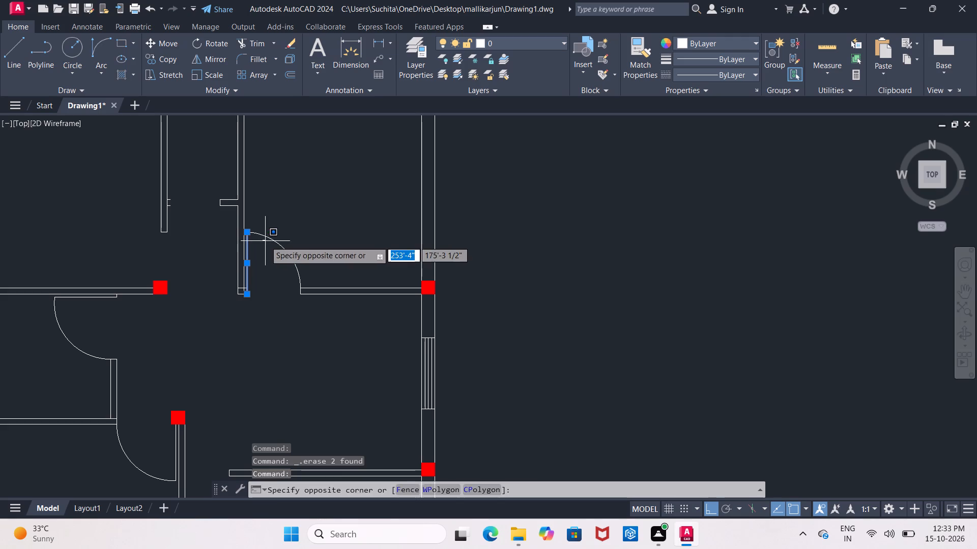
click(265, 241)
click(268, 239)
key(Delete)
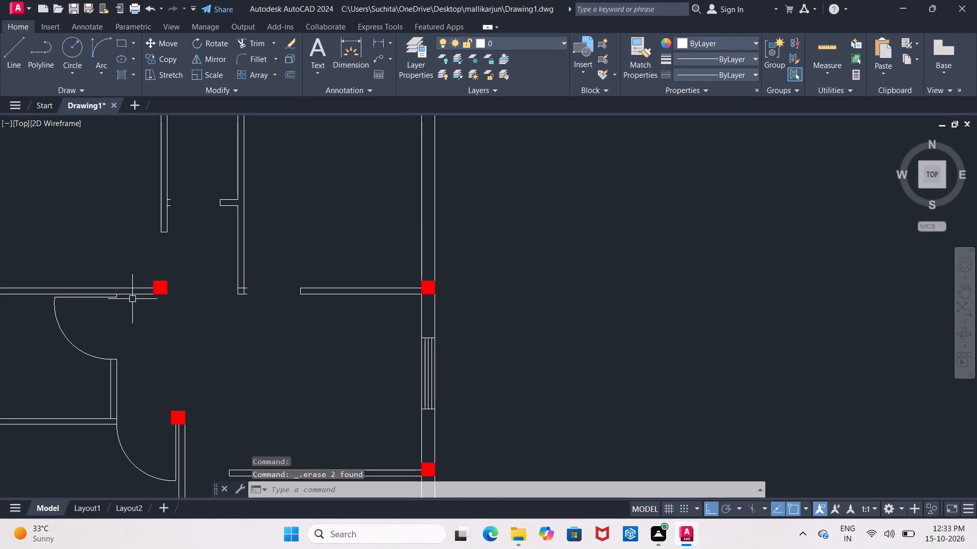
Erase the door leaf, swing arc and leftover short jamb line of the small west room in the copied plan.
scroll(102, 299, up, 2)
click(102, 295)
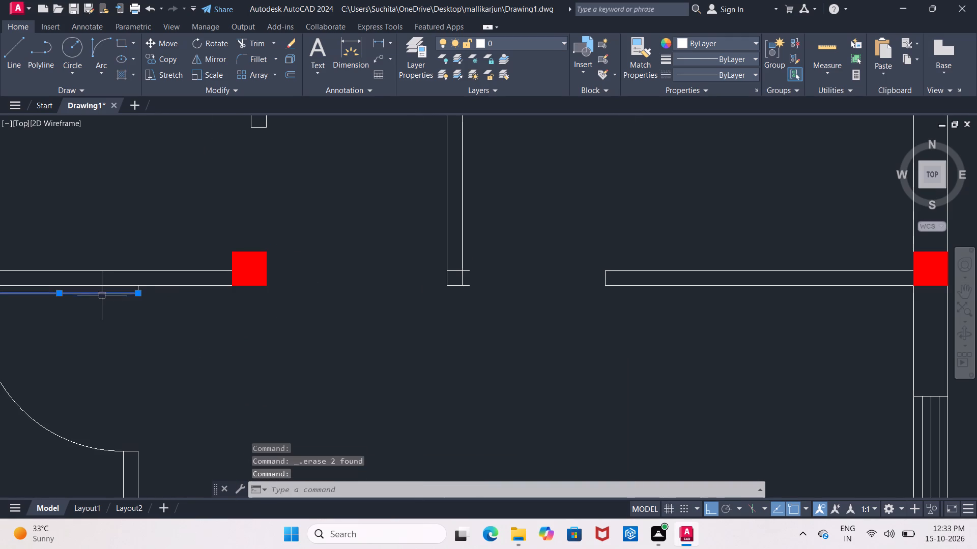
click(32, 420)
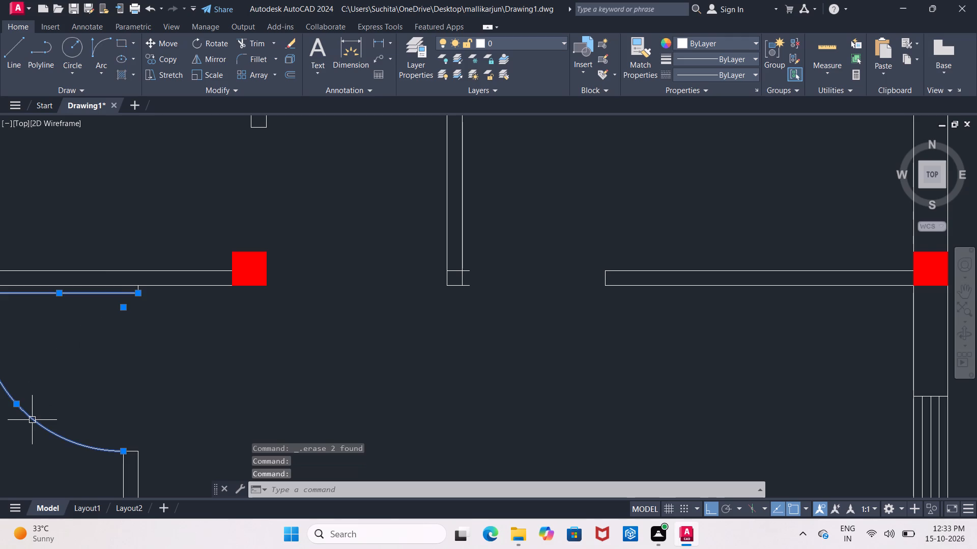
key(Delete)
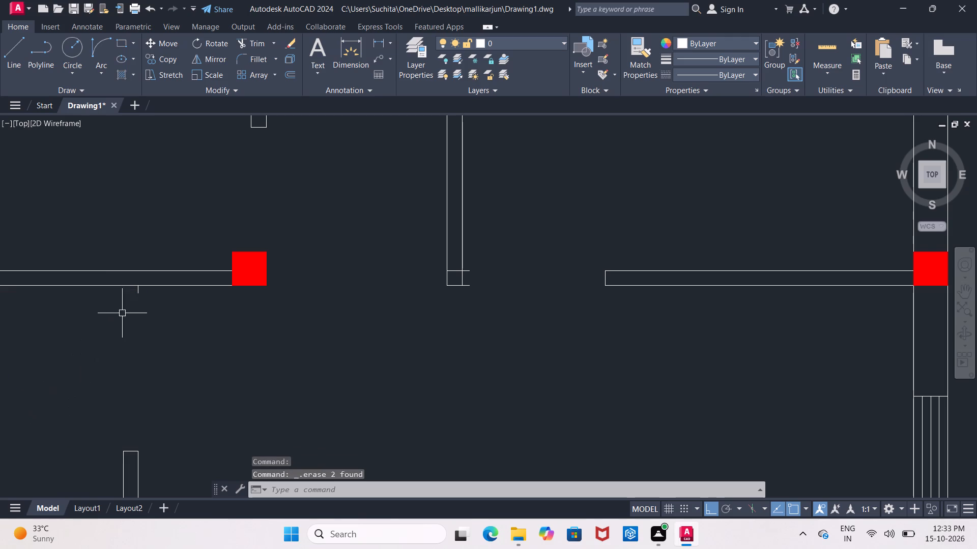
click(136, 292)
key(Delete)
Erase the southwest bedroom's door leaf and swing arc from the copied plan.
scroll(152, 317, down, 4)
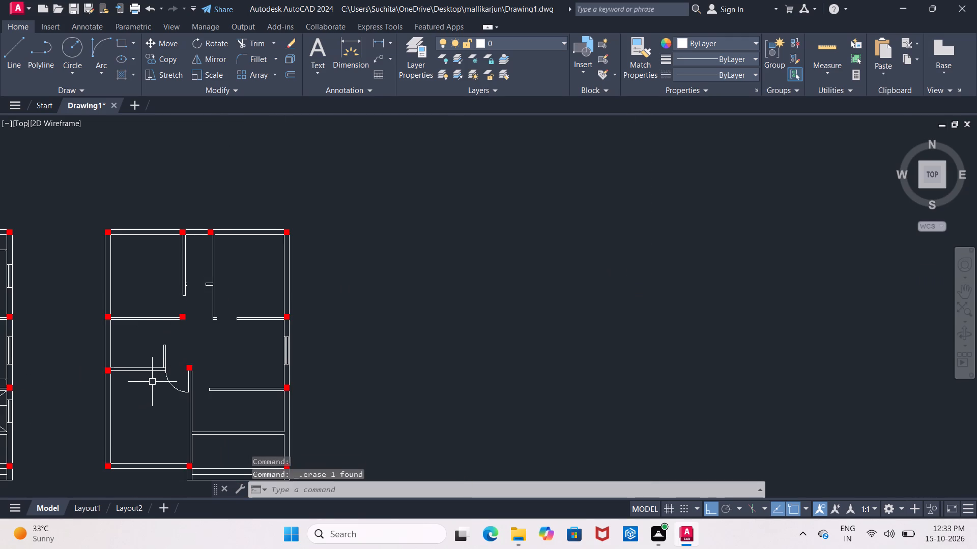
scroll(172, 391, up, 3)
click(173, 378)
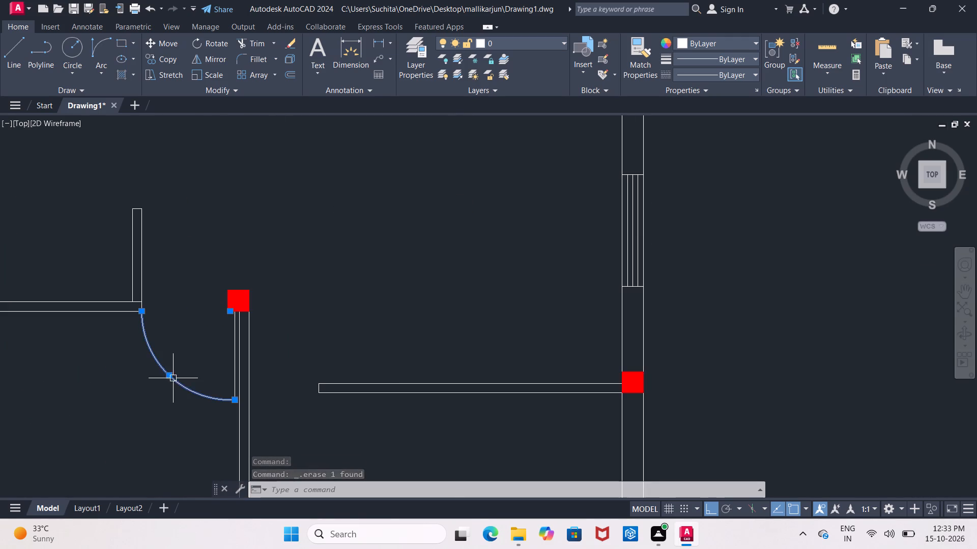
drag(234, 343, 234, 348)
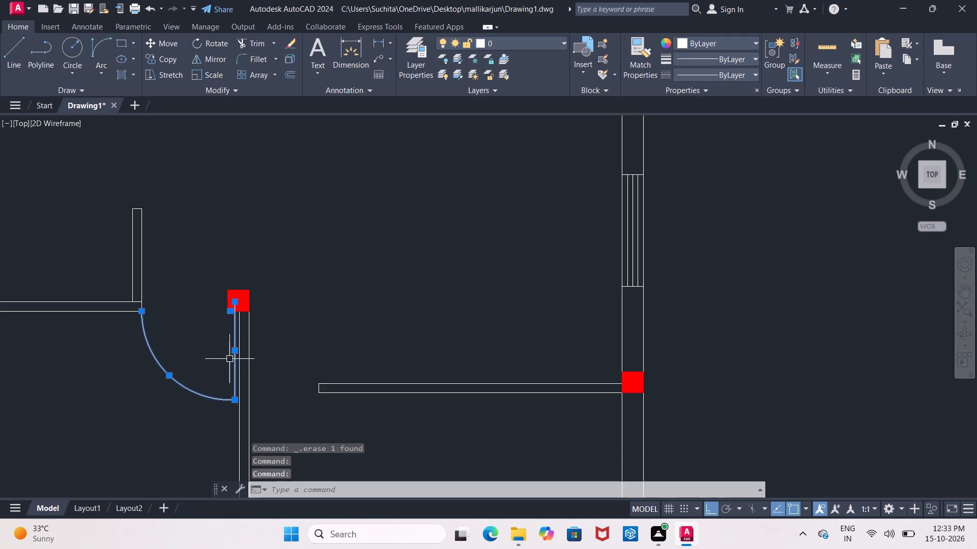
key(Delete)
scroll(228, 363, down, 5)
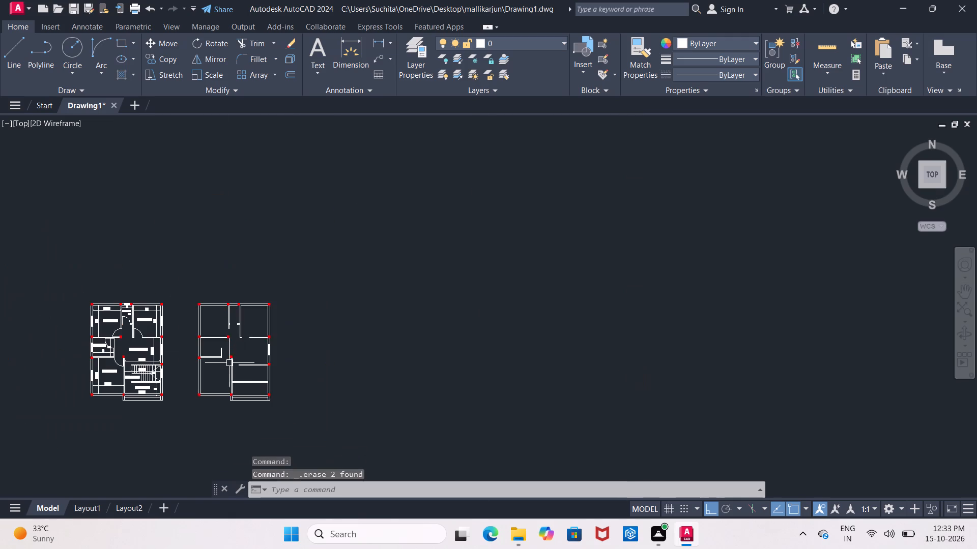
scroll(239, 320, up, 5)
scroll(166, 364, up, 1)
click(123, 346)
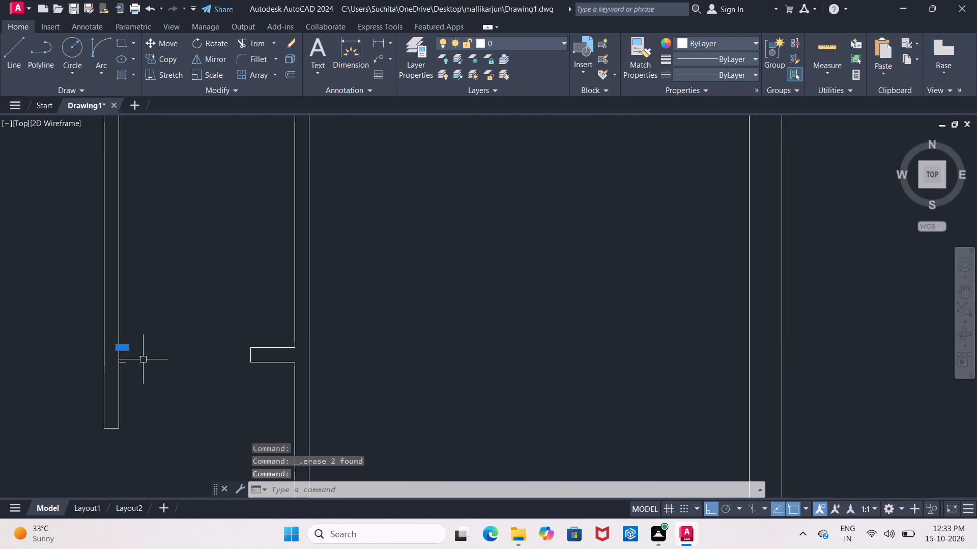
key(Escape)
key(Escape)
Erase the six lines forming the front steps and their side walls south of the verandah in the copied plan.
scroll(148, 369, down, 3)
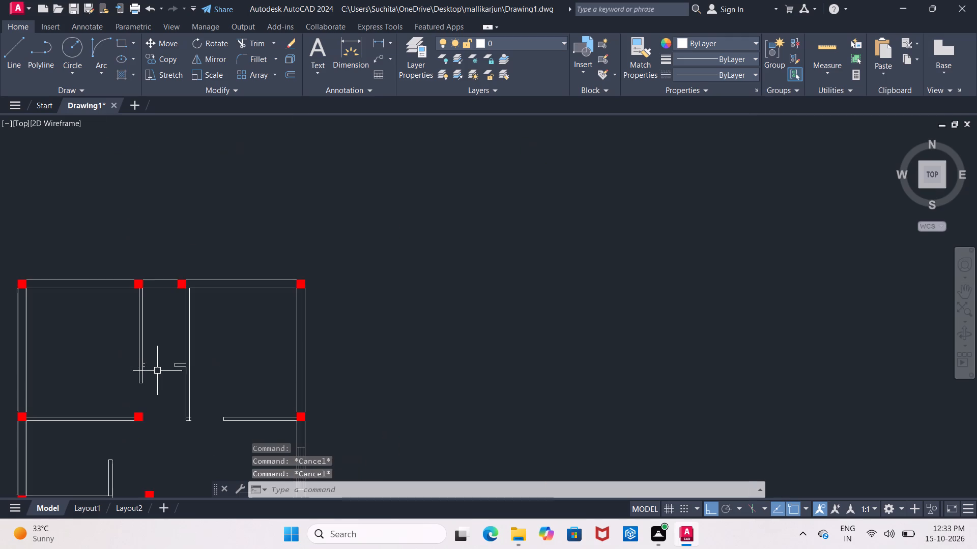
scroll(196, 374, down, 1)
scroll(213, 425, down, 1)
middle_drag(213, 424, 220, 289)
scroll(206, 365, up, 3)
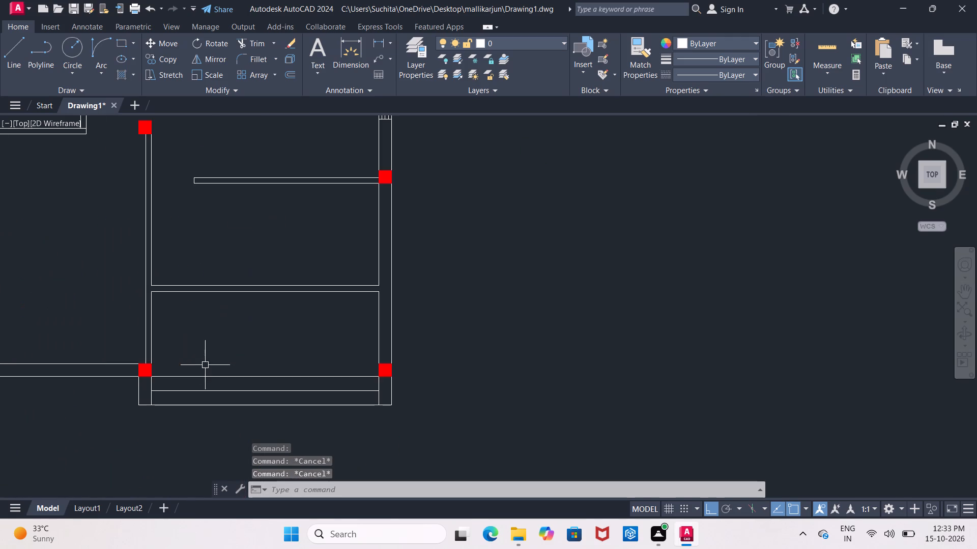
middle_drag(205, 365, 231, 328)
scroll(234, 355, down, 3)
scroll(225, 373, up, 5)
middle_drag(203, 371, 146, 398)
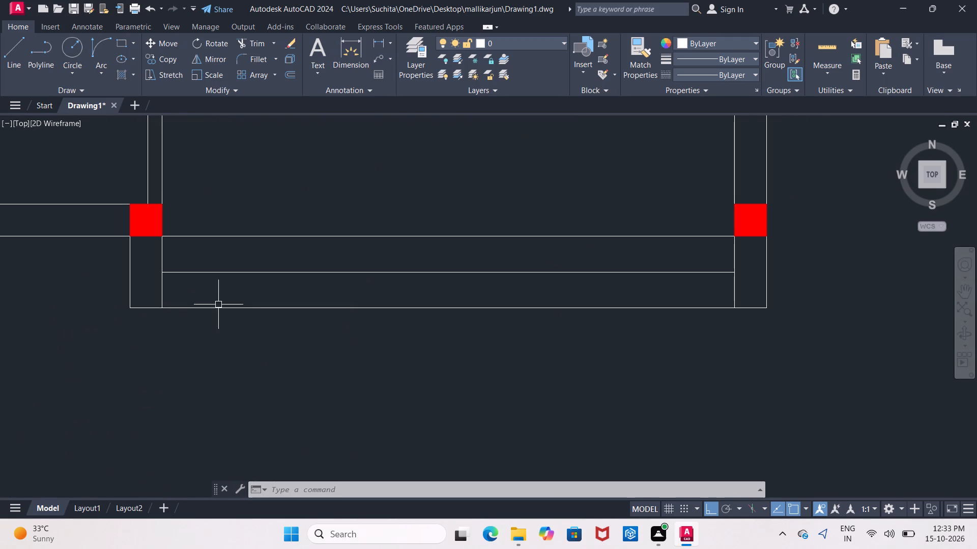
click(222, 277)
click(222, 274)
click(222, 273)
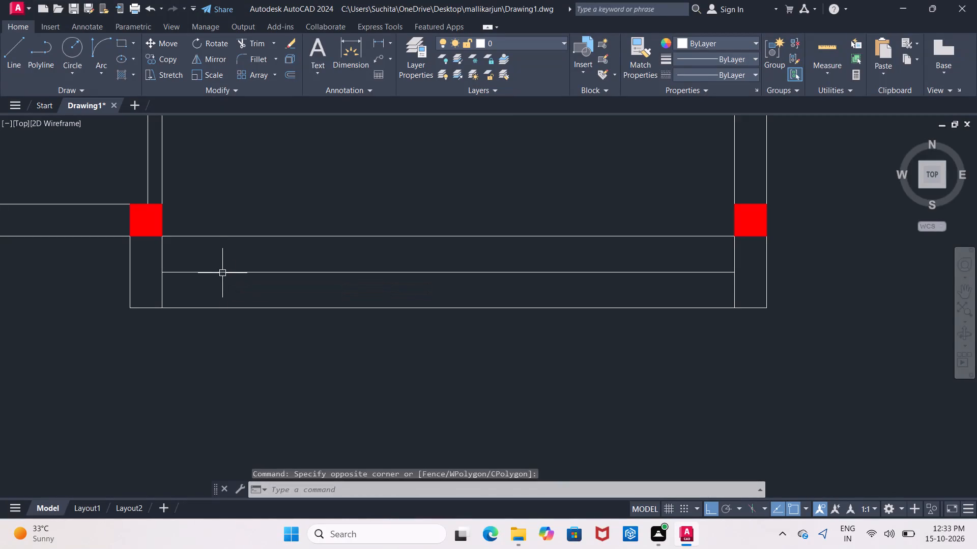
click(230, 270)
click(234, 309)
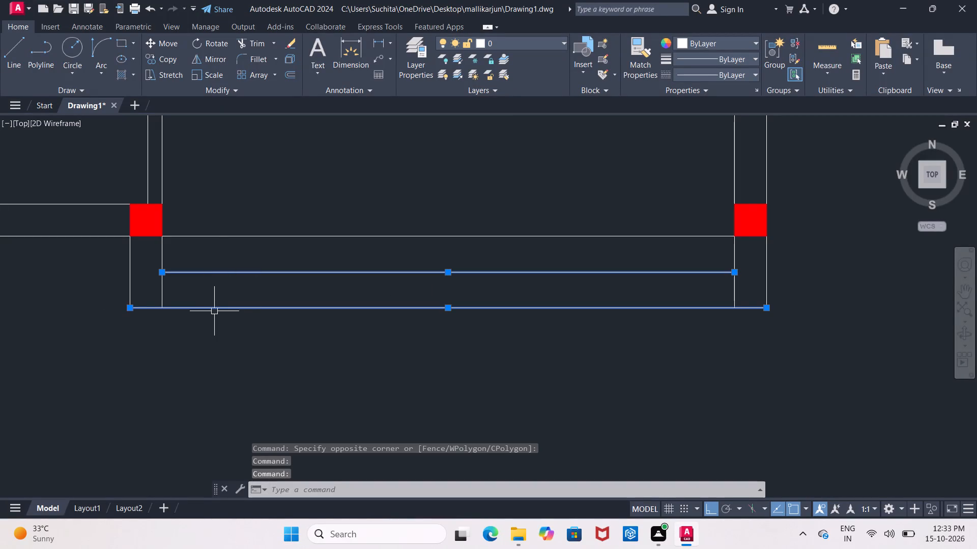
click(132, 287)
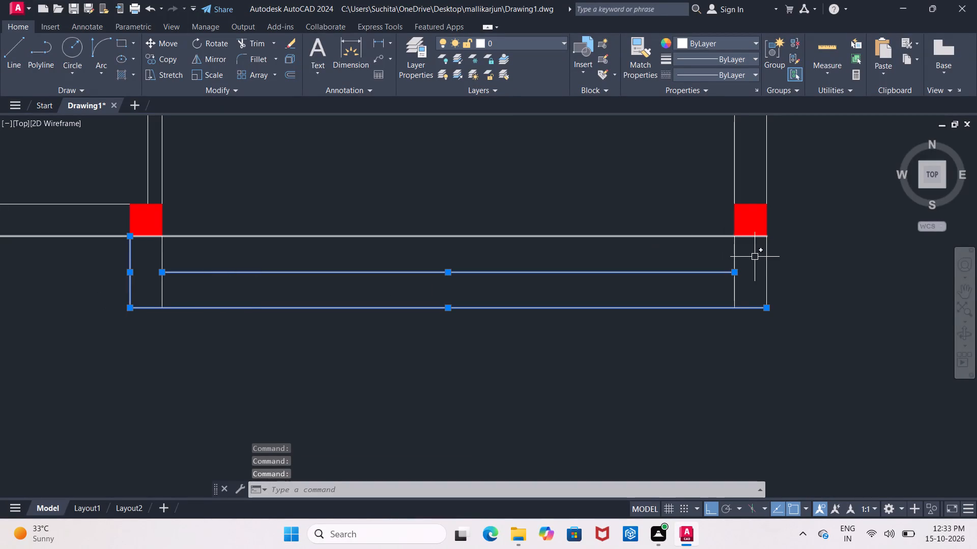
click(768, 270)
click(732, 257)
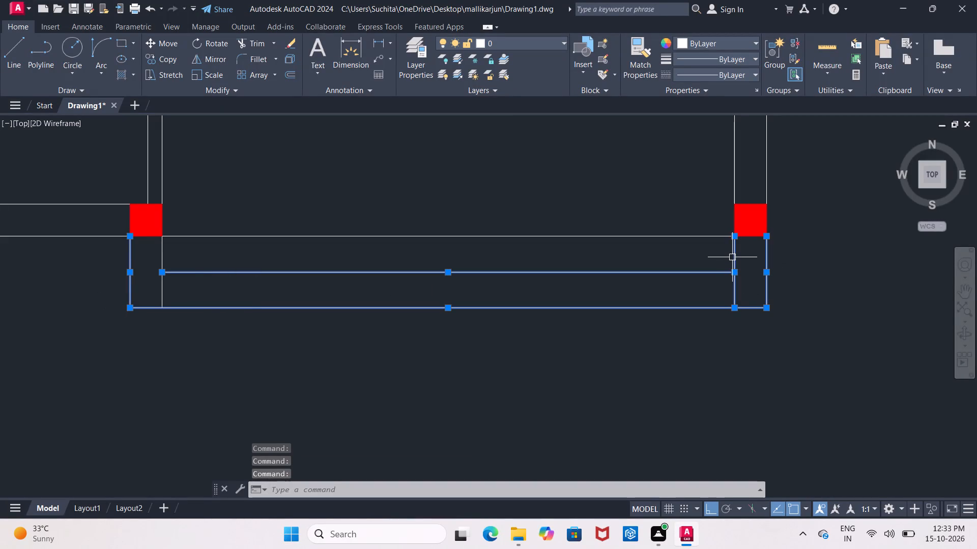
click(162, 256)
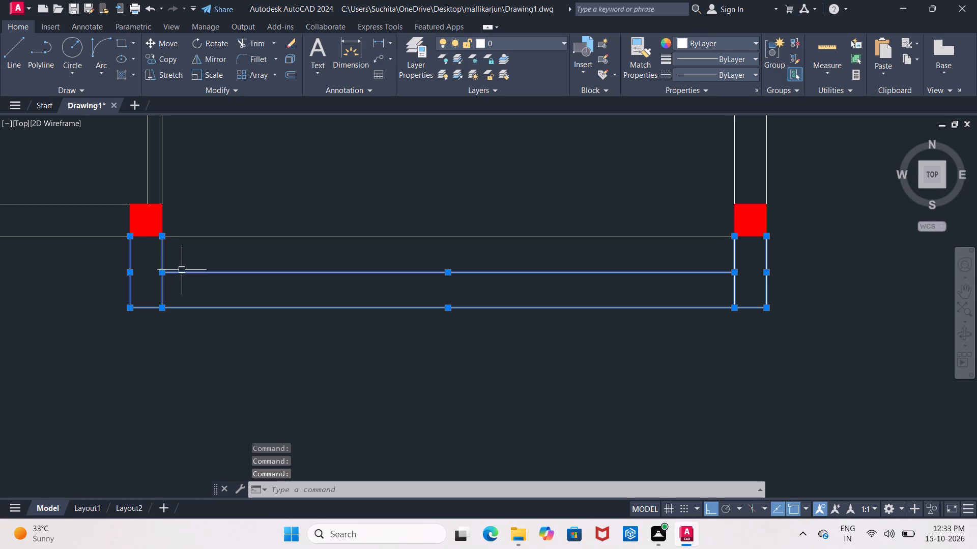
key(Delete)
middle_drag(191, 280, 206, 320)
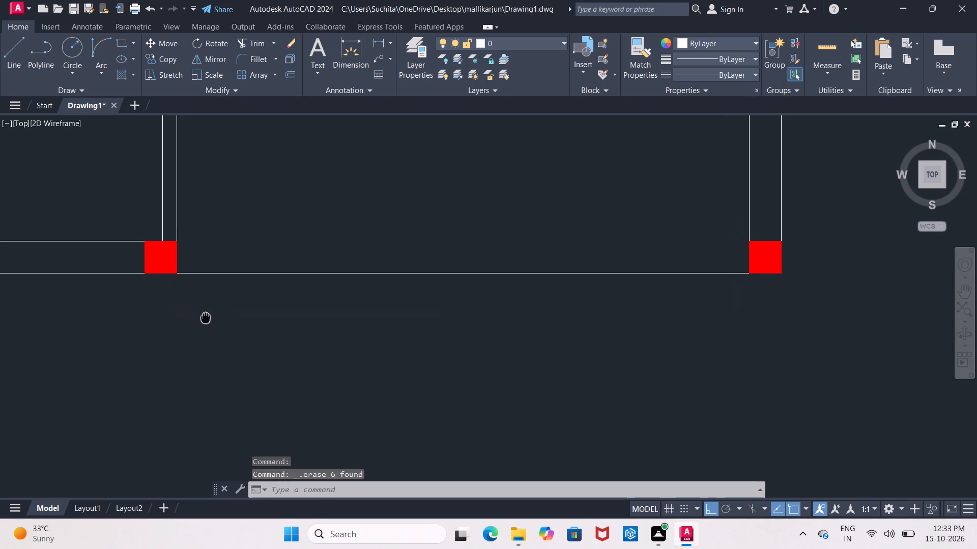
middle_drag(206, 320, 207, 325)
key(Escape)
Extend the inner line of the southwest bedroom's south wall across the verandah front to the east wall.
scroll(199, 325, down, 4)
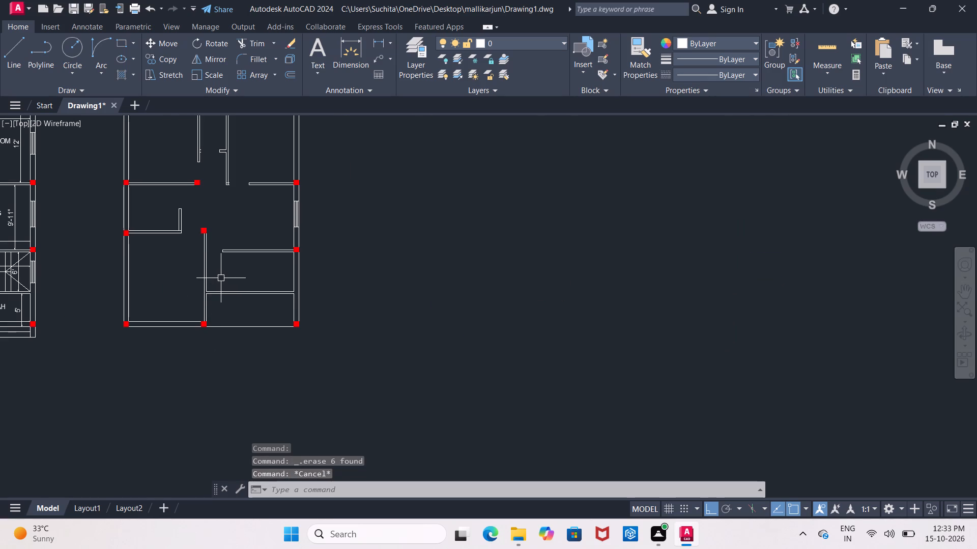
key(Escape)
text(EX)
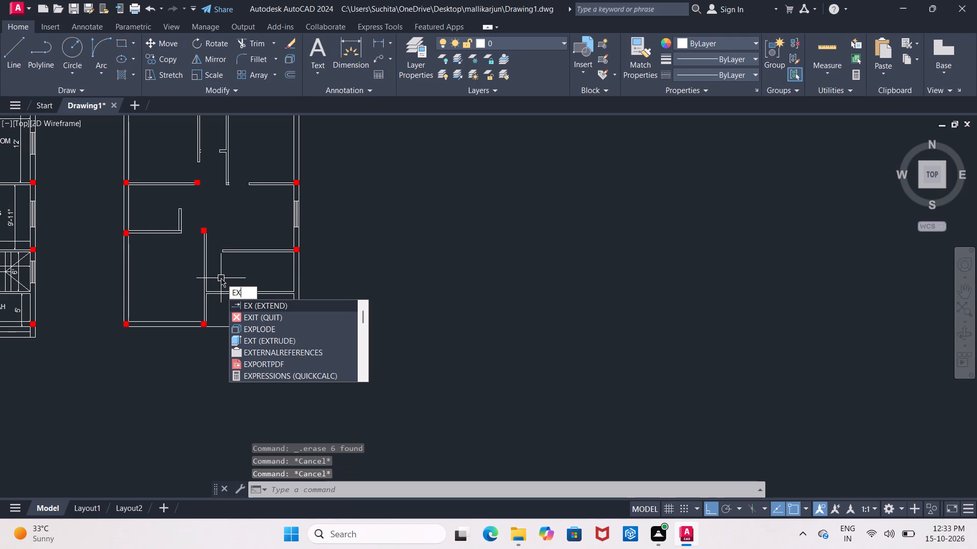
key(Return)
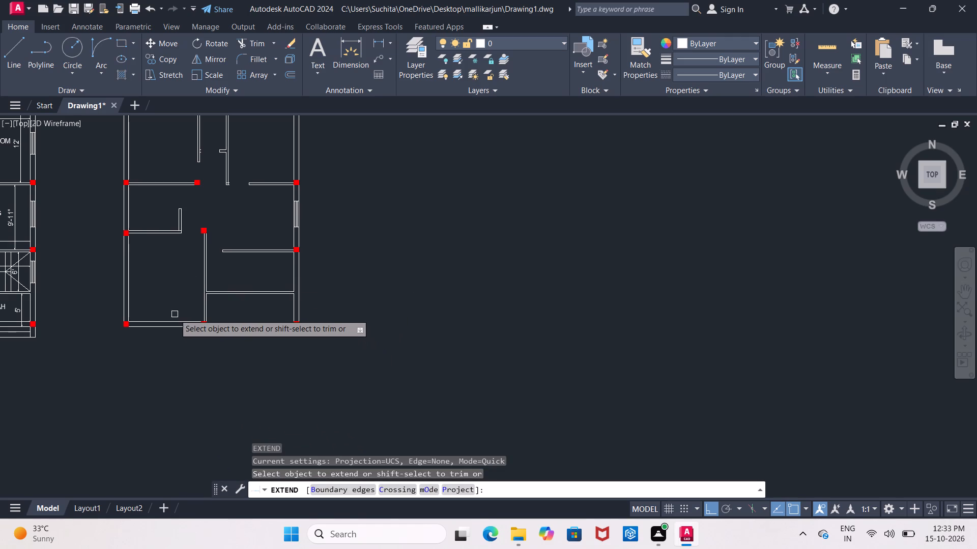
click(175, 321)
triple_click(175, 321)
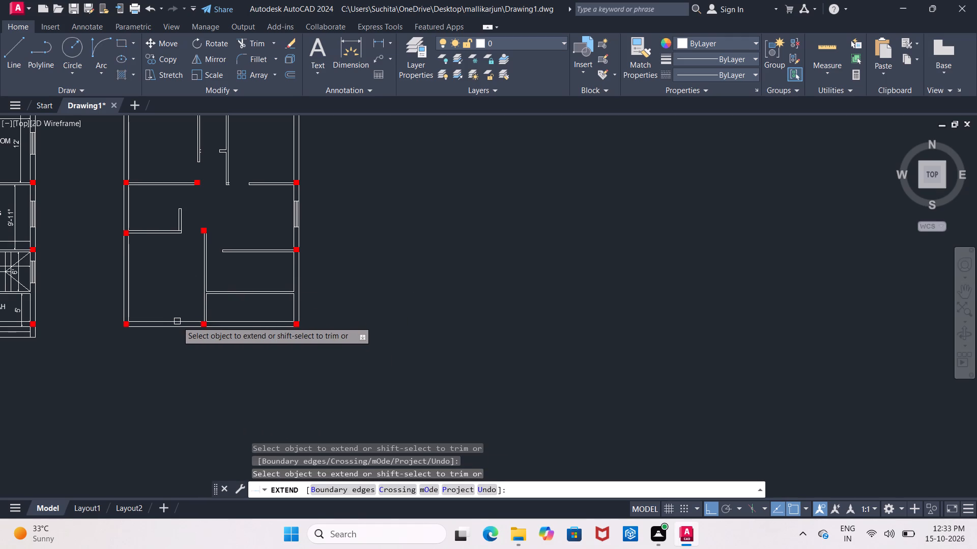
scroll(248, 307, up, 1)
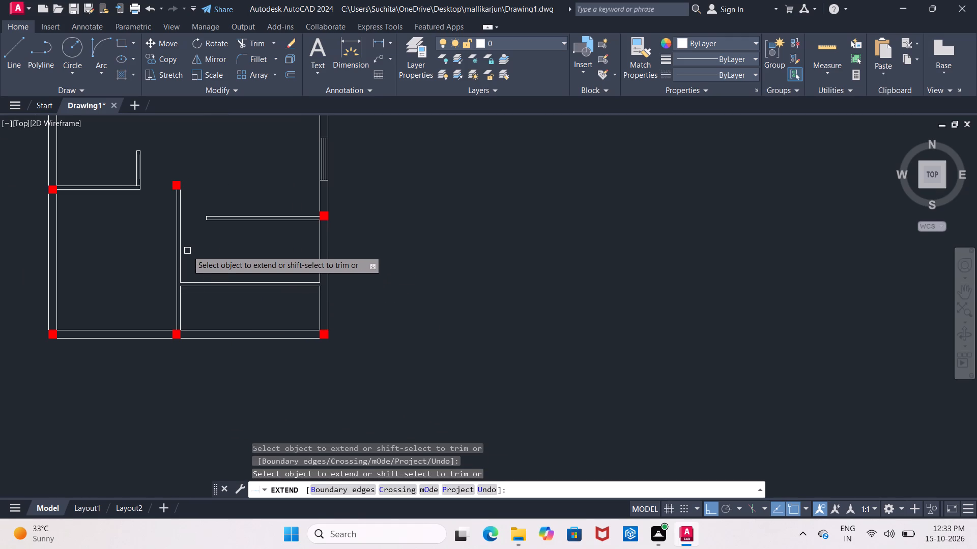
middle_drag(187, 251, 202, 382)
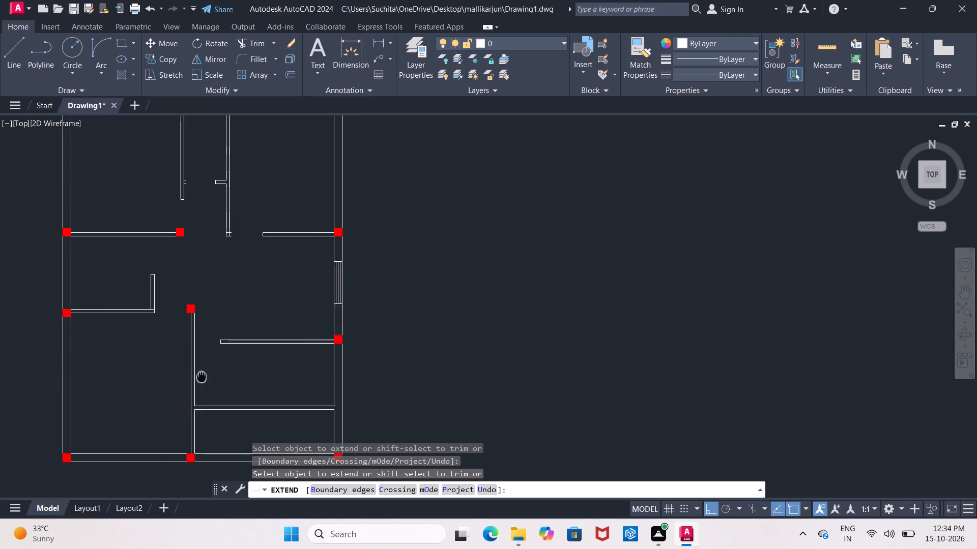
middle_drag(202, 382, 203, 297)
scroll(206, 360, up, 1)
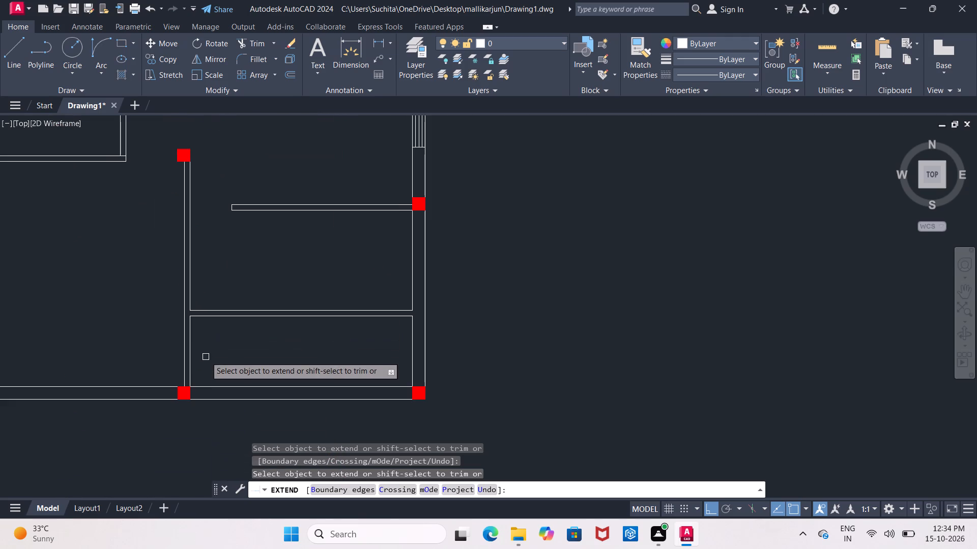
middle_click(207, 355)
key(Escape)
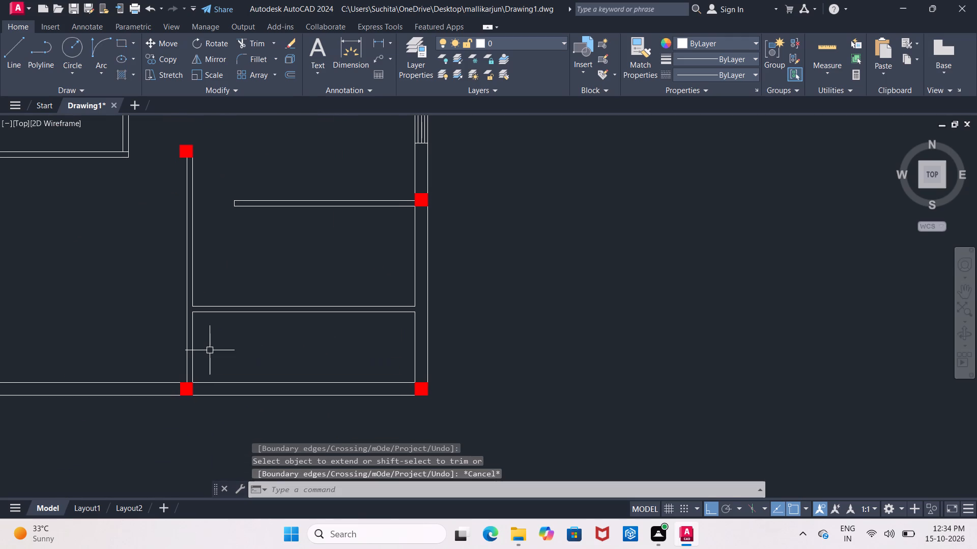
Offset the east line of the wall between the southwest bedroom and the stair area 9" to the west.
key(o)
key(Return)
text(9")
key(Return)
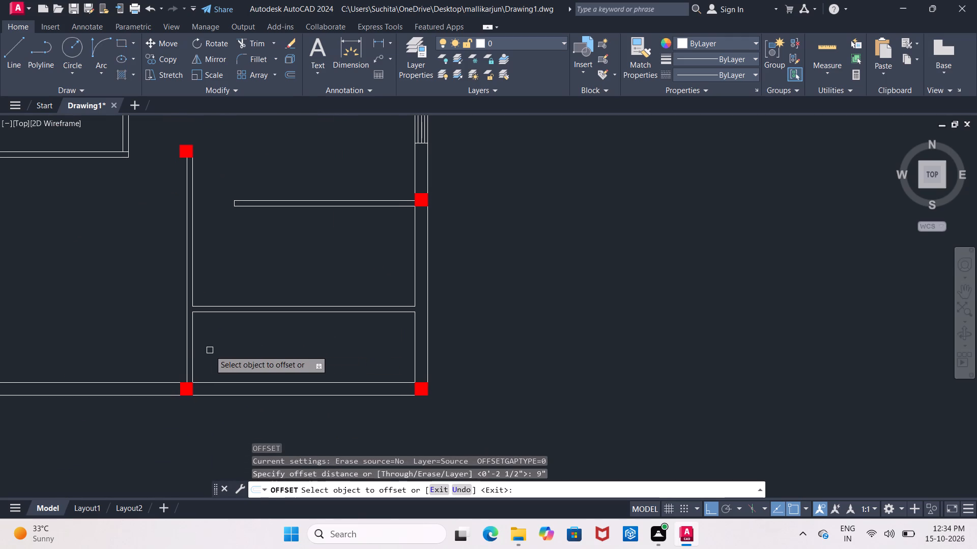
click(193, 288)
click(155, 286)
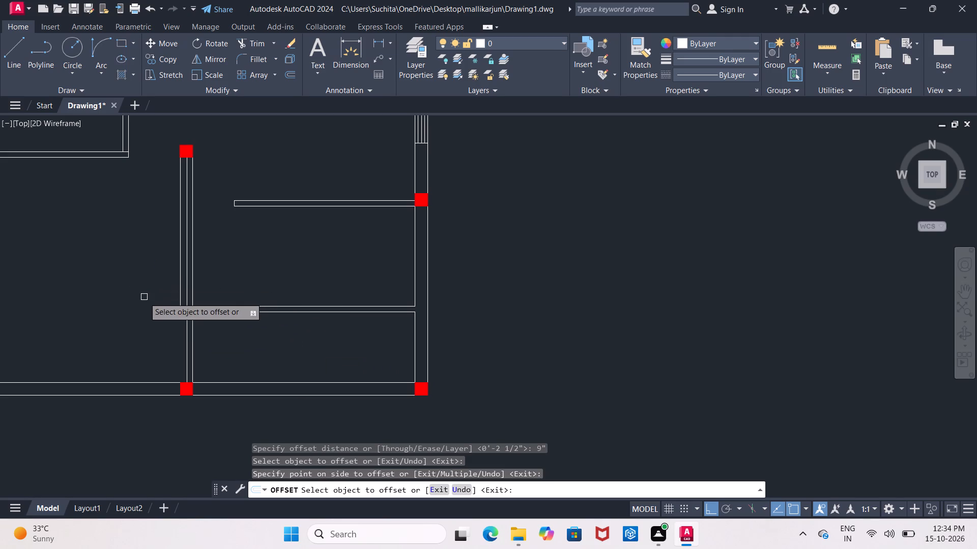
Extend the new west line of the wall between the southwest bedroom and the stair area down to the south wall.
key(Escape)
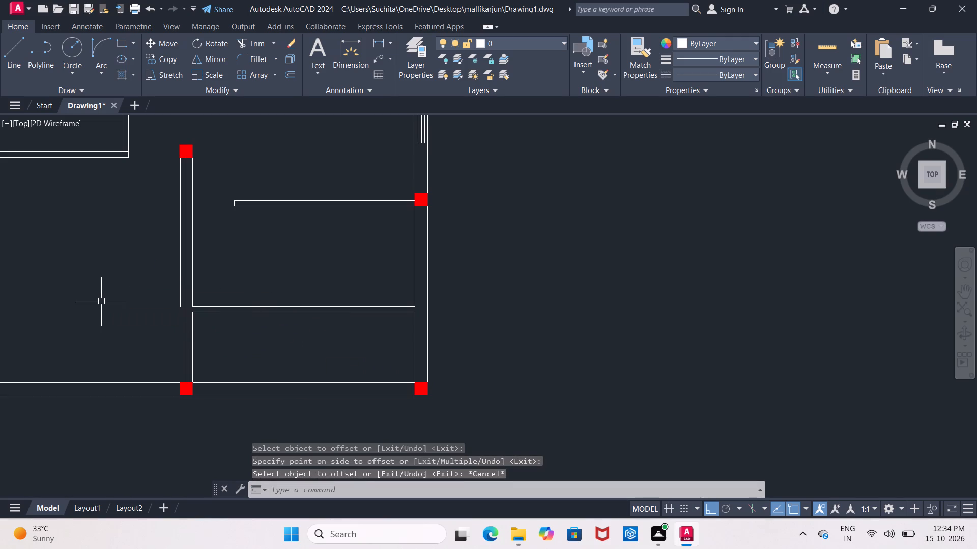
text(EX)
click(168, 328)
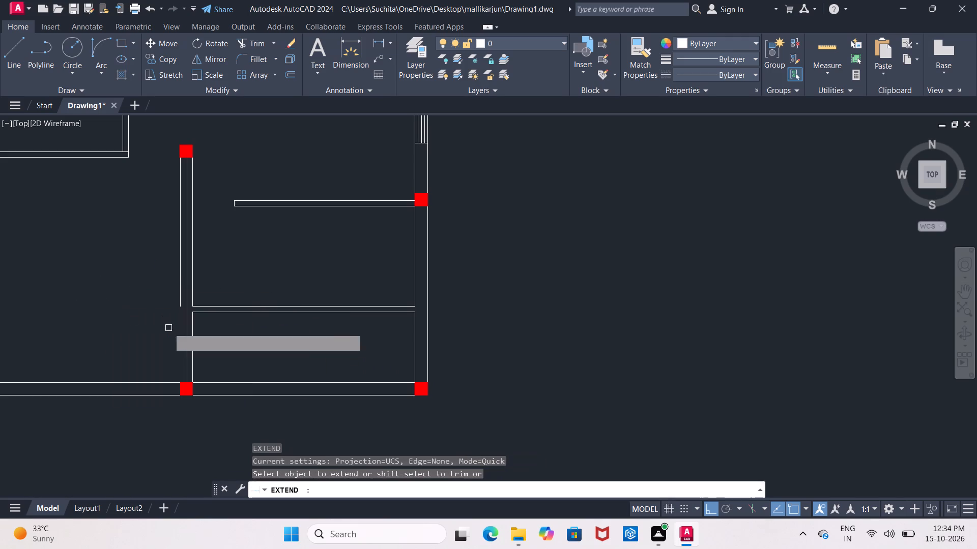
click(177, 269)
click(177, 274)
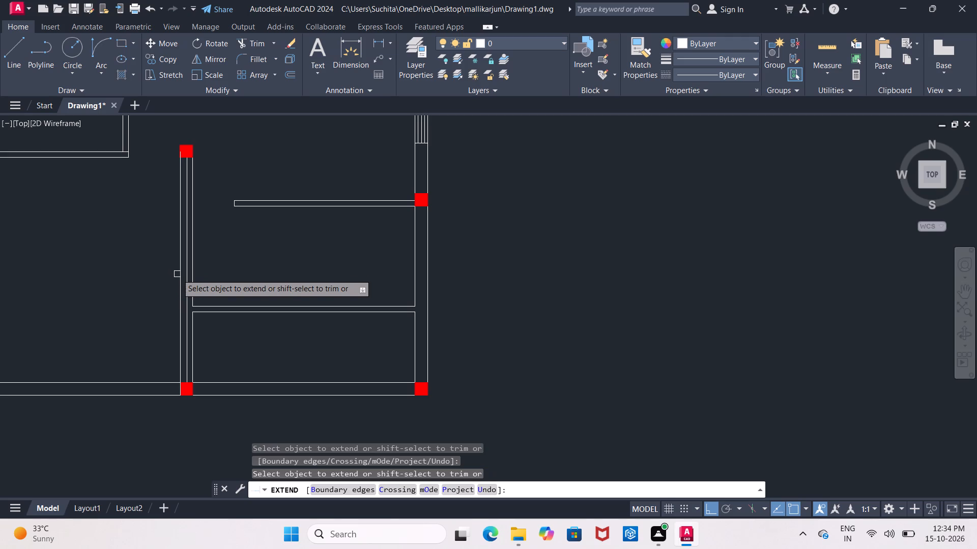
key(Escape)
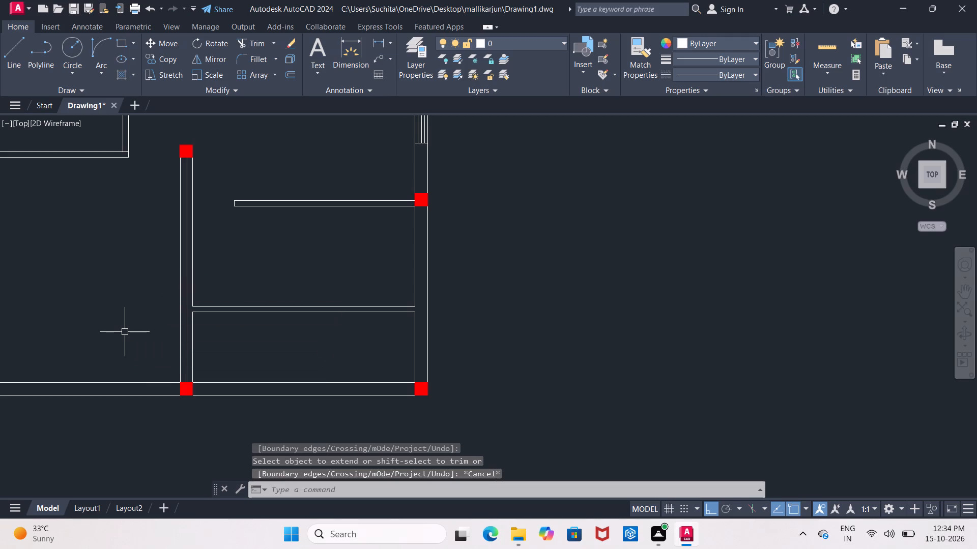
Erase the leftover middle line inside the wall between the southwest bedroom and the stair area.
click(188, 284)
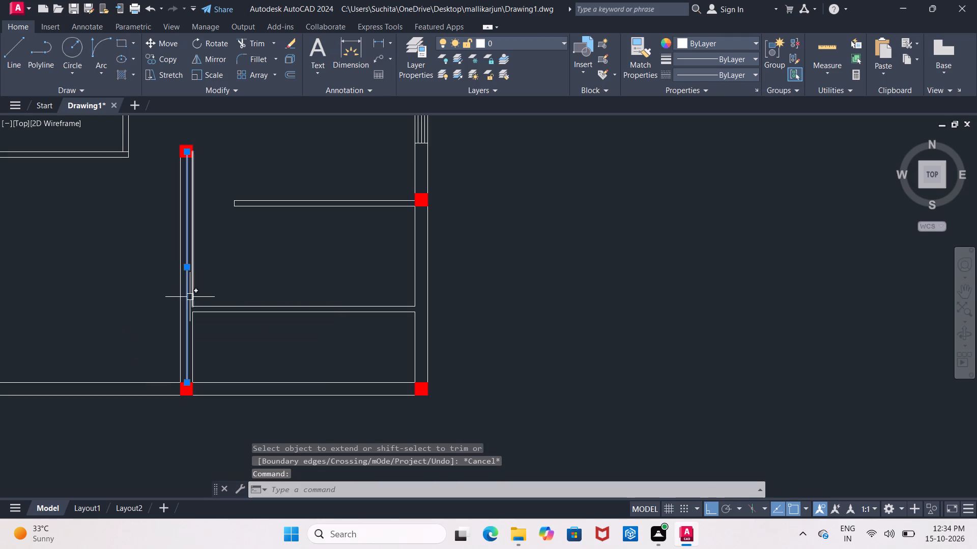
key(Delete)
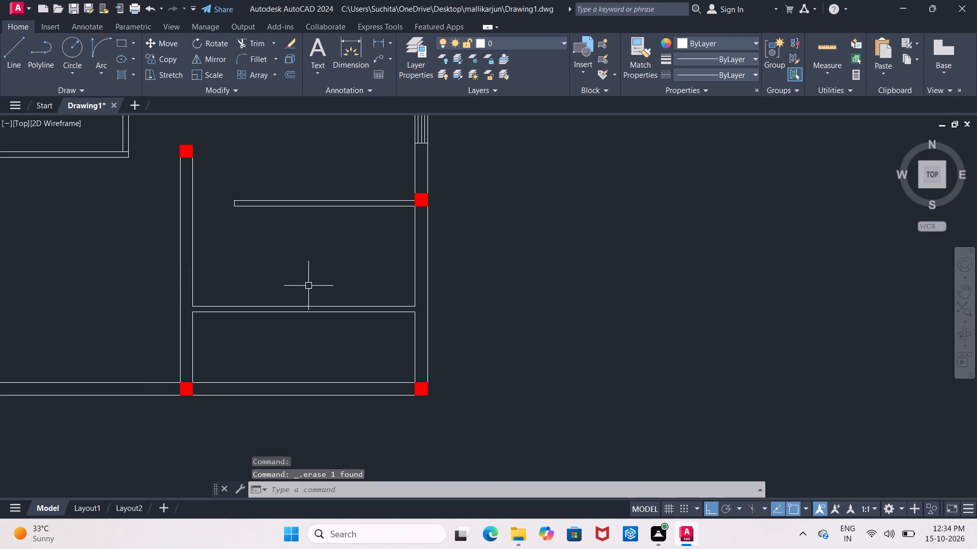
key(Escape)
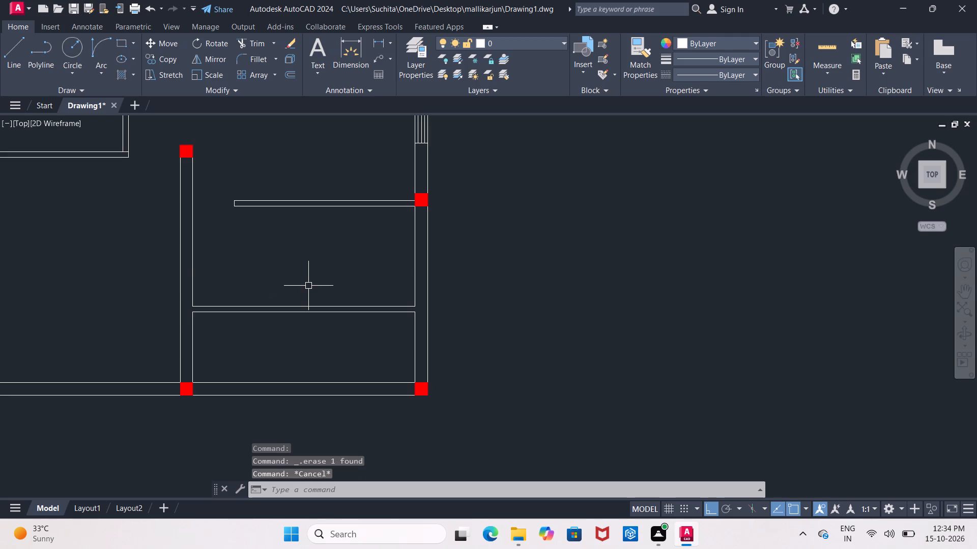
Extend both lines of the wall between the stair and verandah to the outer lines of the west and east walls they meet.
text(EX)
key(Return)
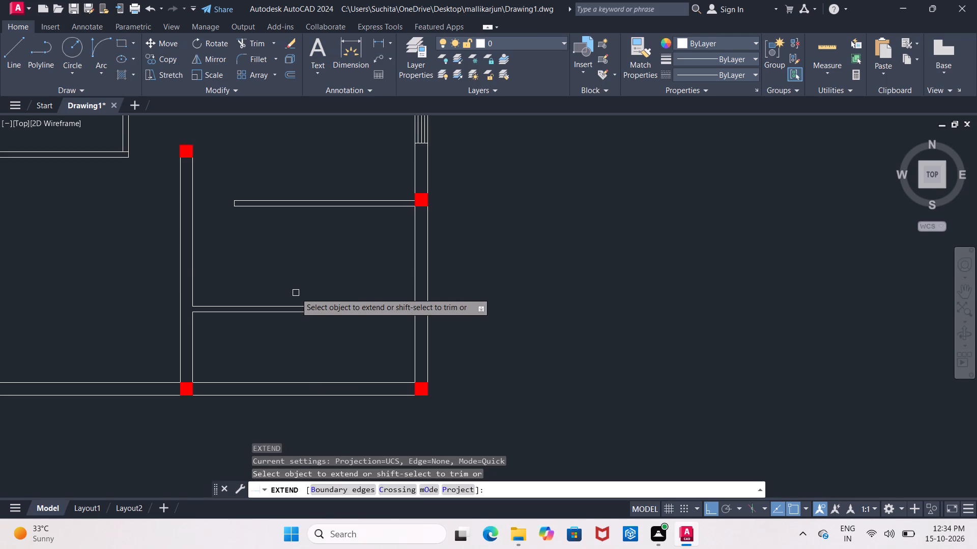
key(Escape)
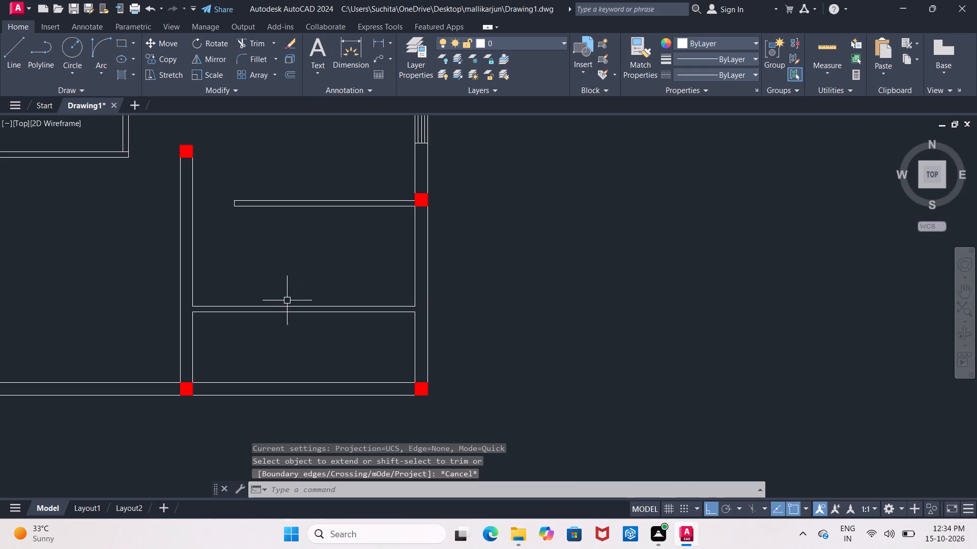
text(EX)
key(Return)
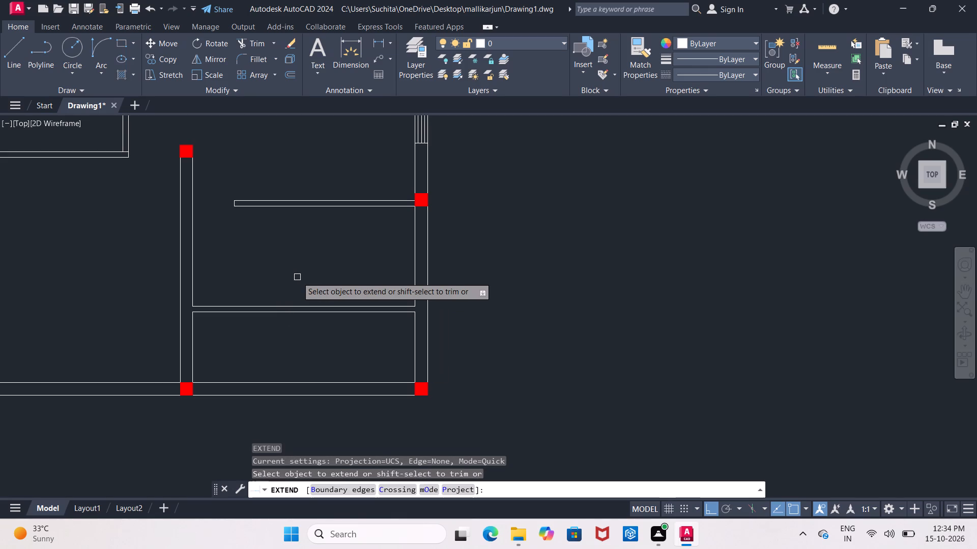
click(313, 309)
click(309, 307)
click(305, 305)
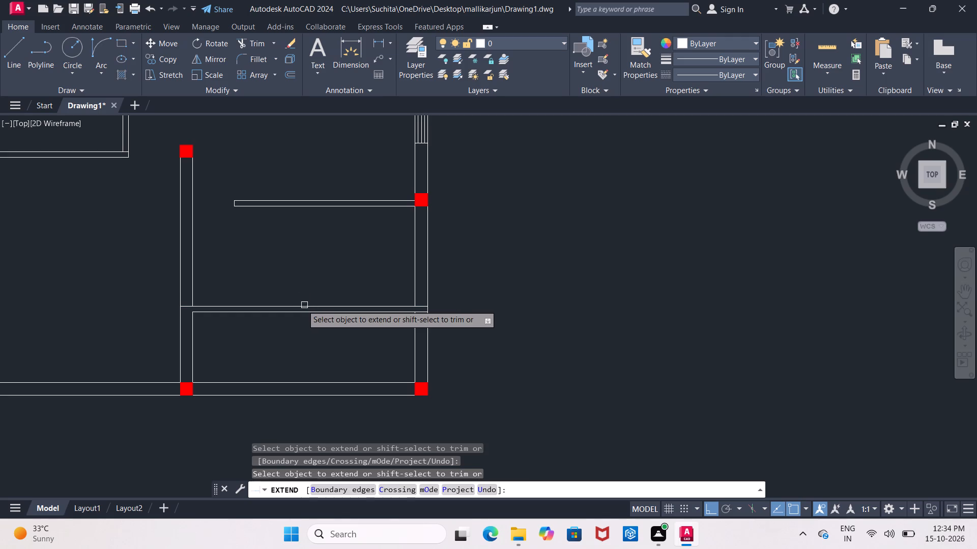
click(295, 304)
click(289, 313)
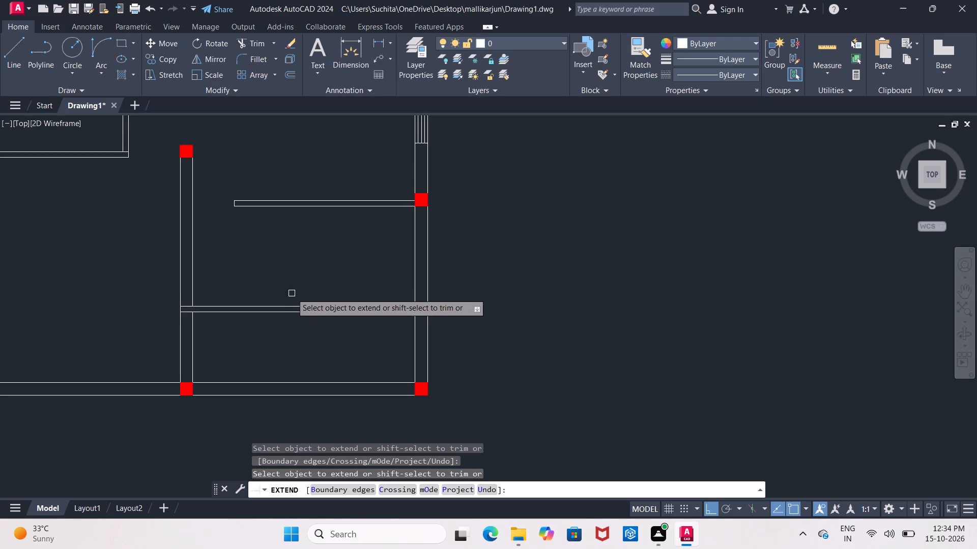
Extend both lines of the stair area's north wall west across the opening to the southwest bedroom's wall.
middle_drag(292, 293, 285, 314)
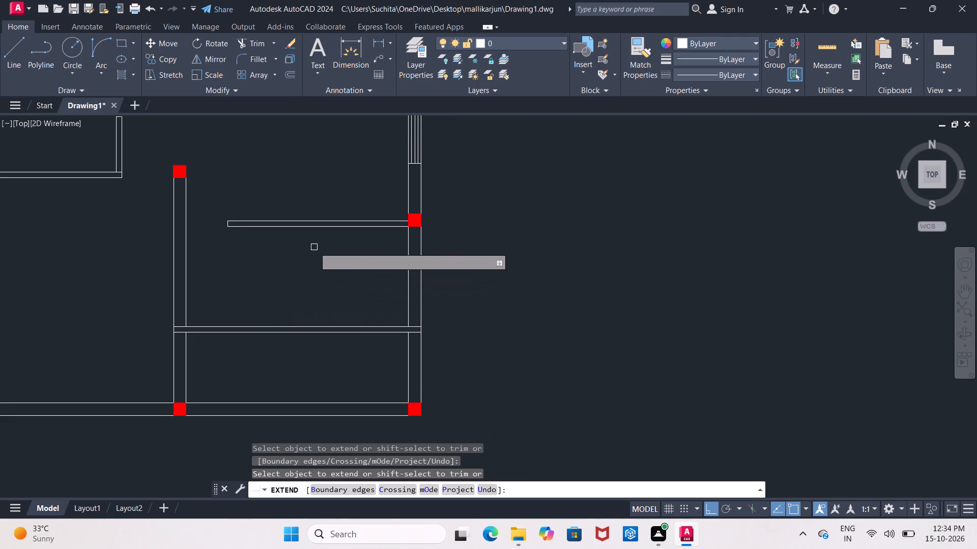
click(311, 227)
click(311, 222)
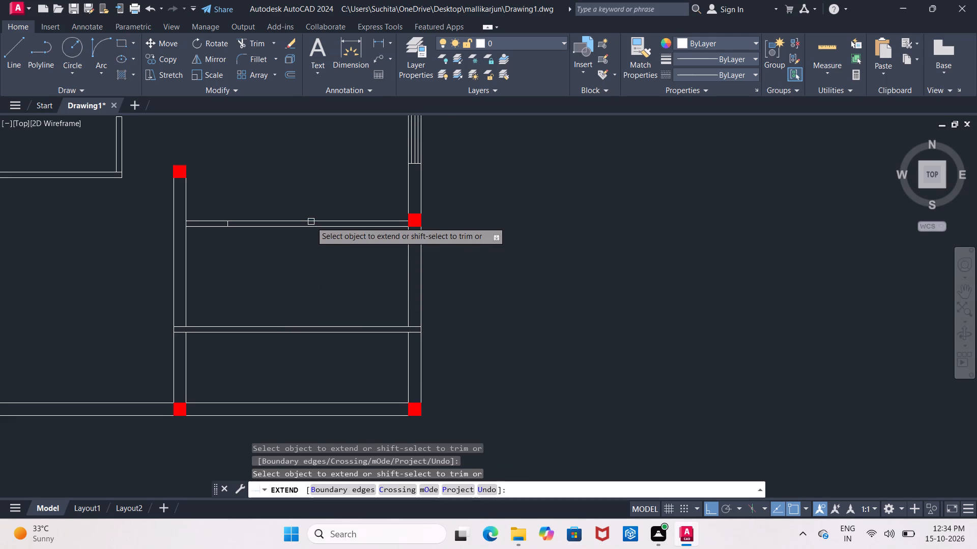
click(311, 222)
click(328, 221)
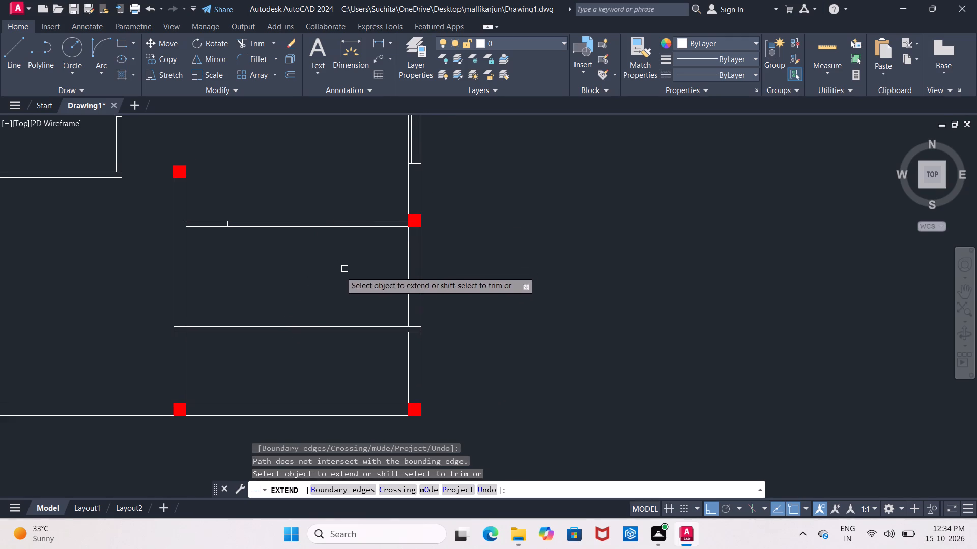
middle_drag(339, 271, 324, 312)
middle_drag(222, 257, 252, 343)
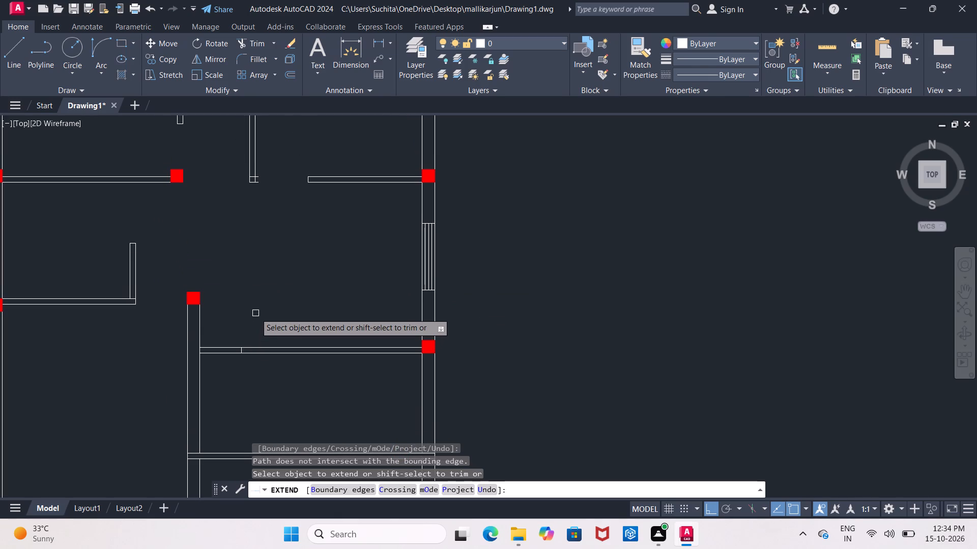
key(Escape)
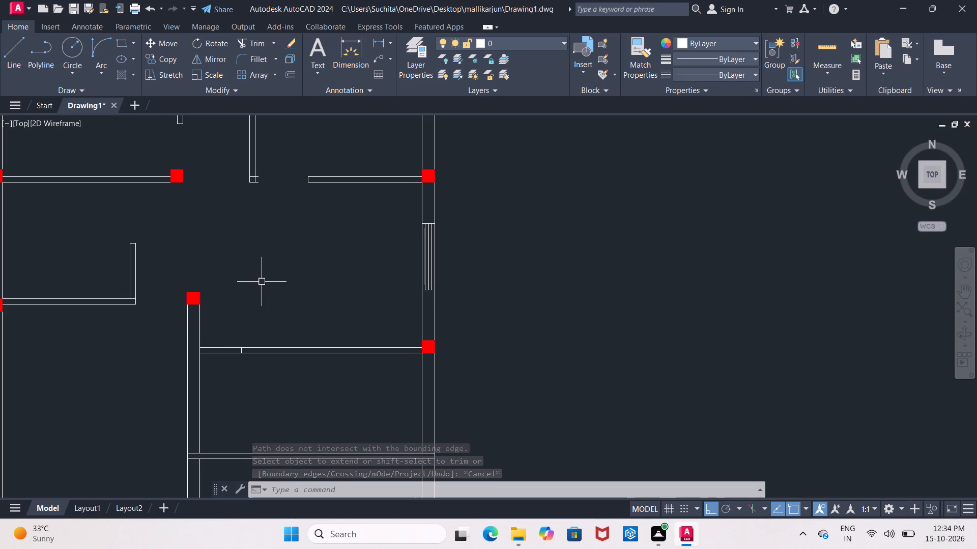
Look over the copied plan's interior walls, from the north bedrooms down to the stair and verandah walls.
middle_drag(318, 296, 318, 311)
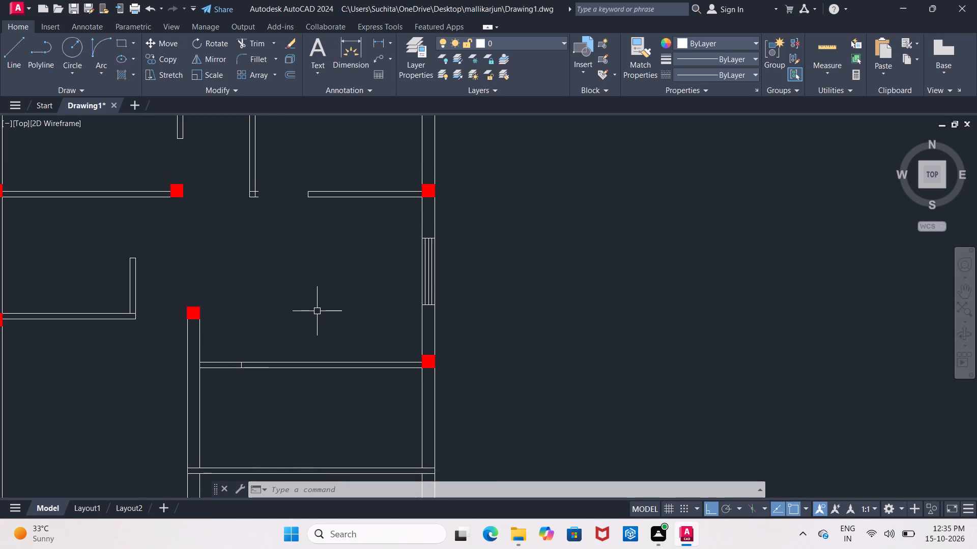
scroll(317, 311, down, 3)
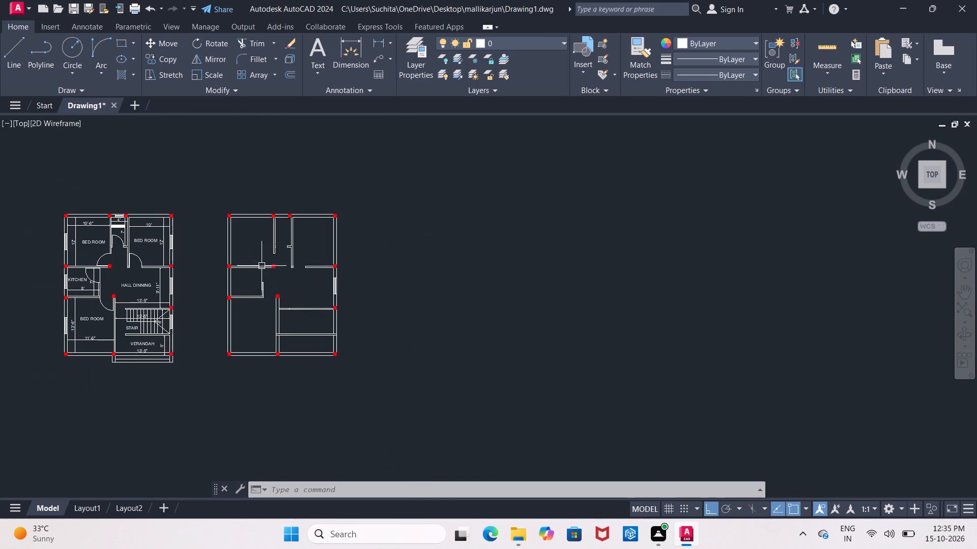
scroll(274, 241, up, 6)
scroll(288, 308, down, 2)
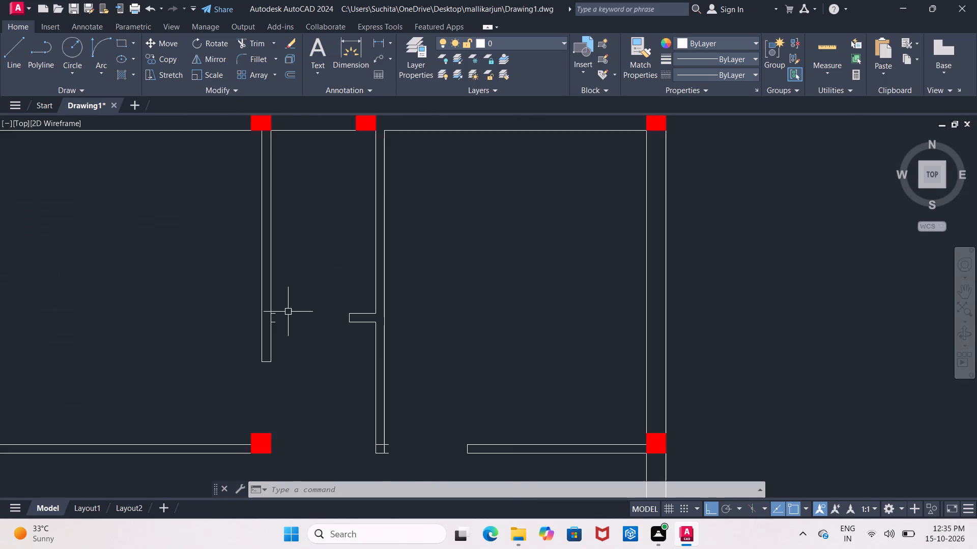
scroll(288, 312, down, 3)
middle_drag(291, 342, 253, 210)
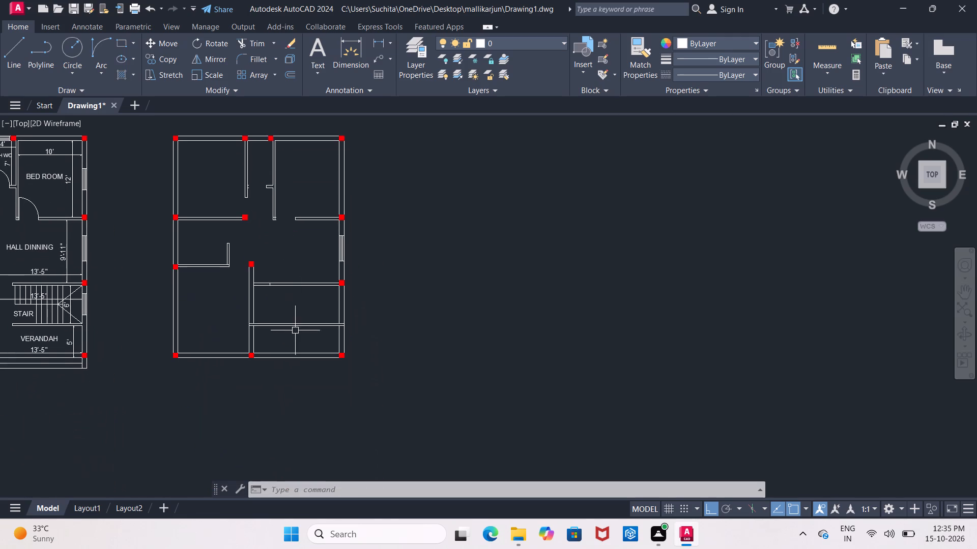
middle_drag(294, 329, 257, 254)
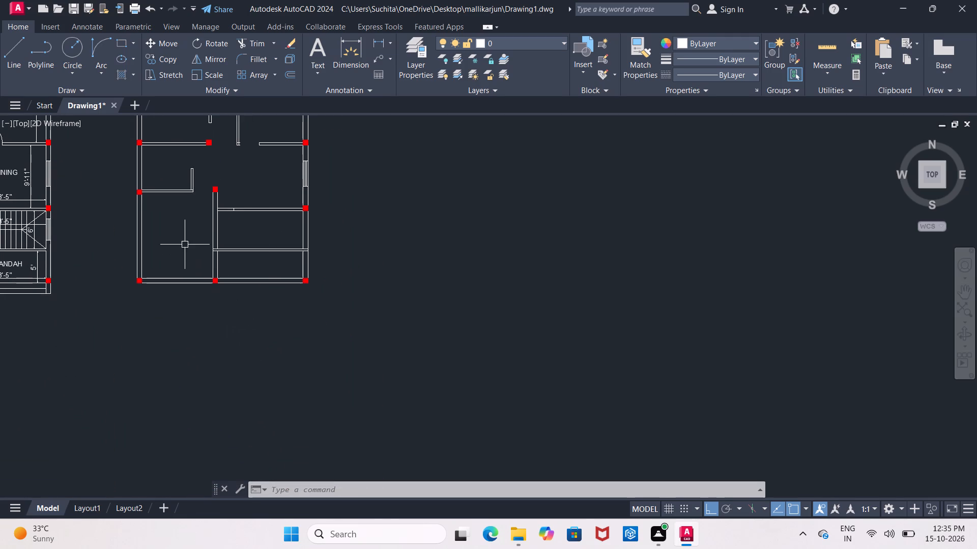
scroll(194, 238, up, 2)
scroll(290, 217, up, 1)
middle_drag(290, 217, 193, 326)
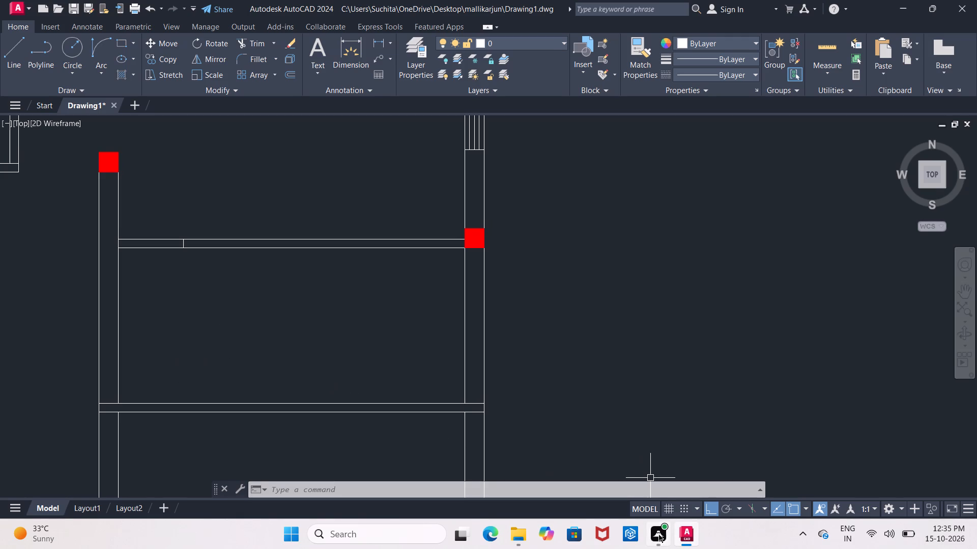
click(611, 308)
scroll(556, 312, down, 4)
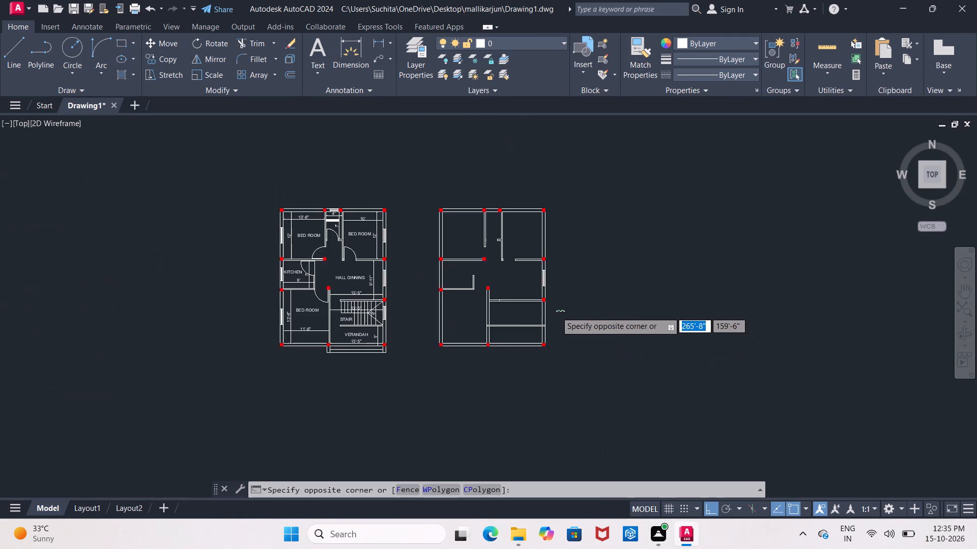
scroll(582, 309, up, 3)
key(Escape)
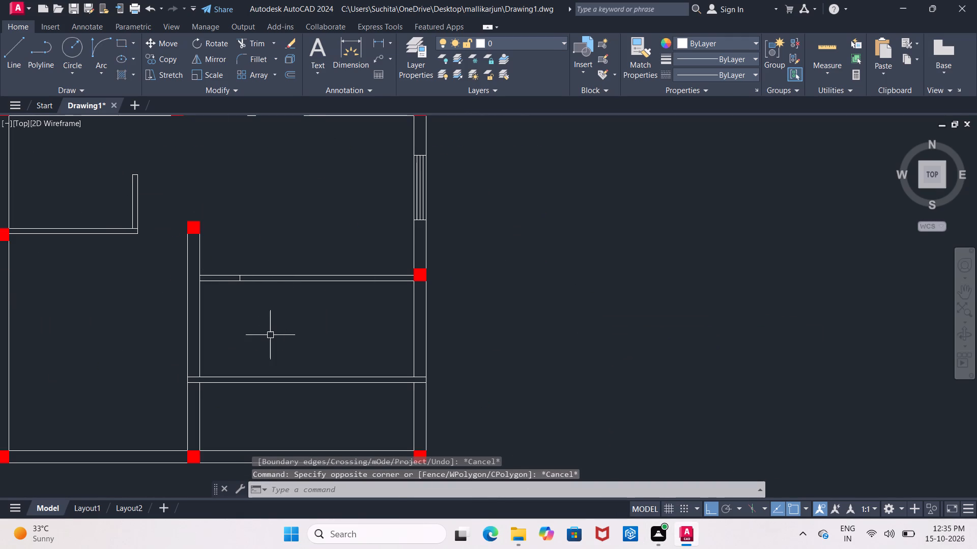
key(Escape)
Extend the stair area's west wall line south across the wall between the stair and verandah.
text(EX)
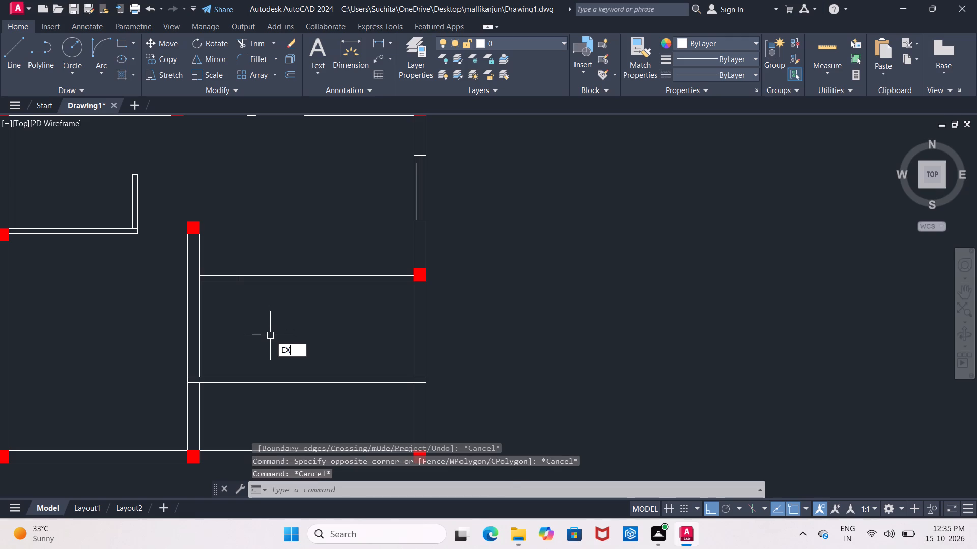
click(341, 367)
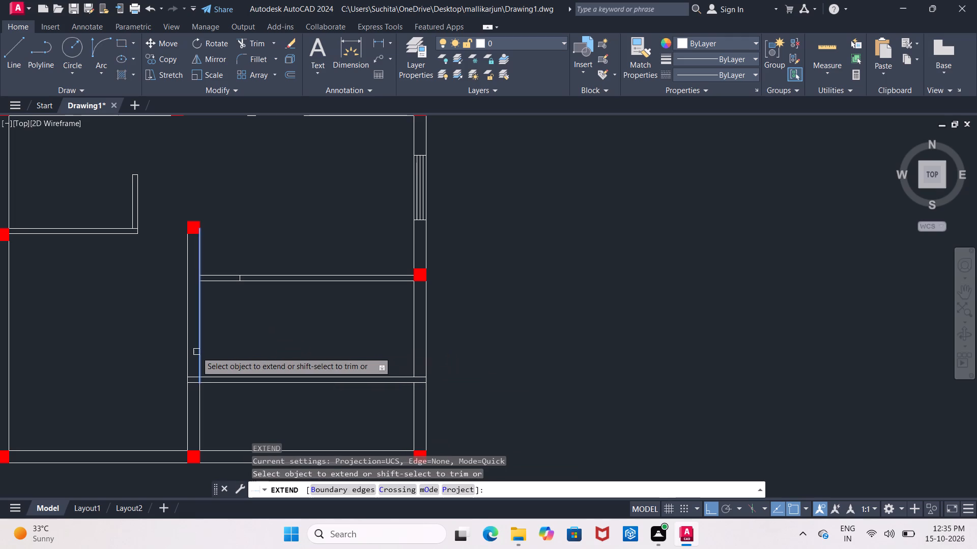
double_click(196, 352)
double_click(198, 353)
middle_drag(245, 323, 245, 395)
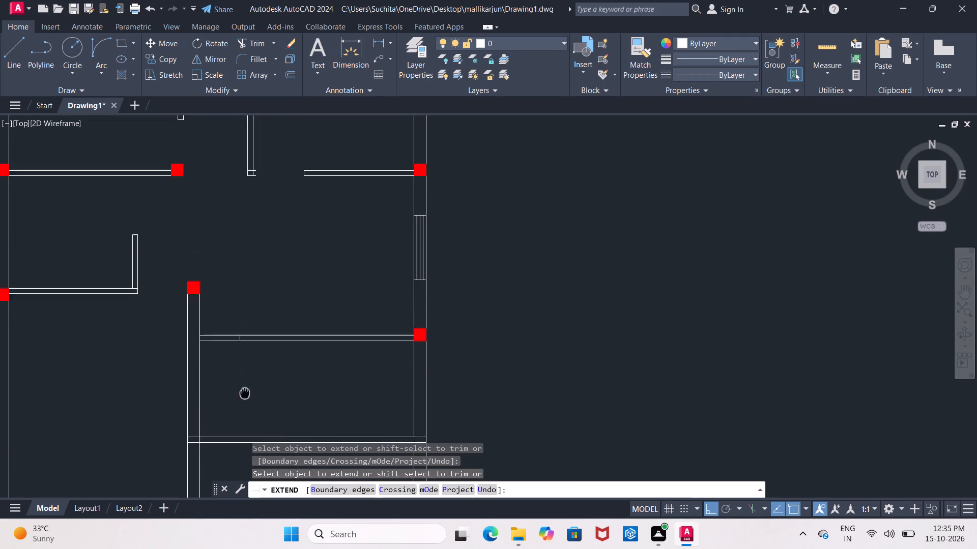
middle_drag(245, 395, 245, 400)
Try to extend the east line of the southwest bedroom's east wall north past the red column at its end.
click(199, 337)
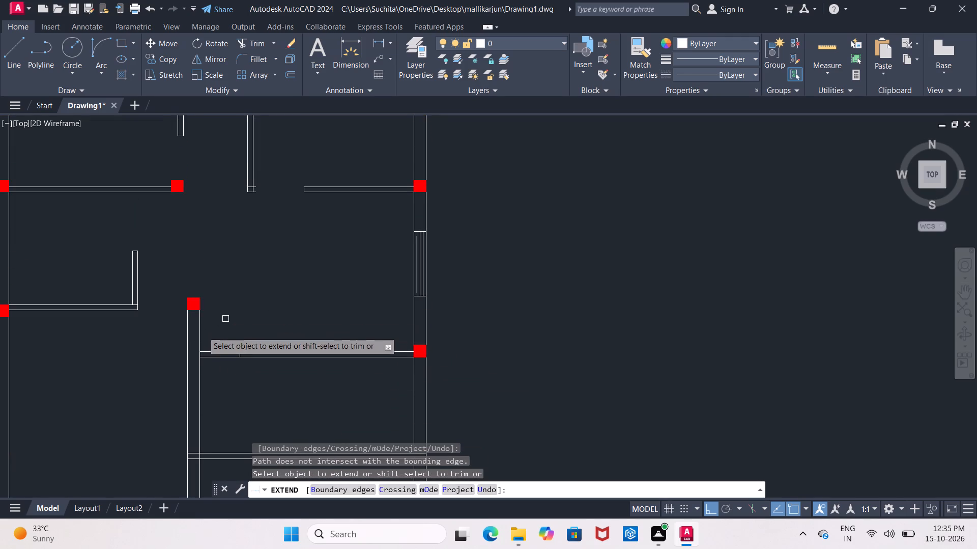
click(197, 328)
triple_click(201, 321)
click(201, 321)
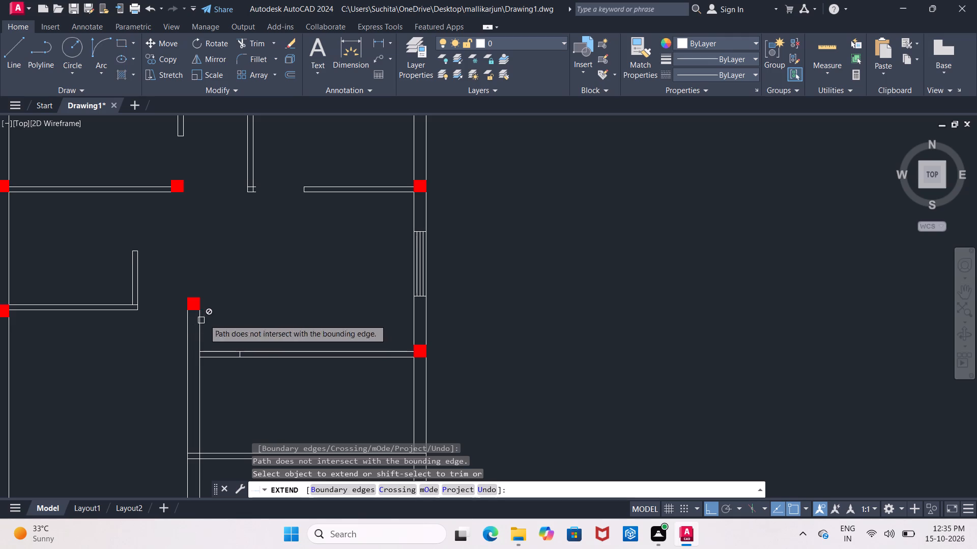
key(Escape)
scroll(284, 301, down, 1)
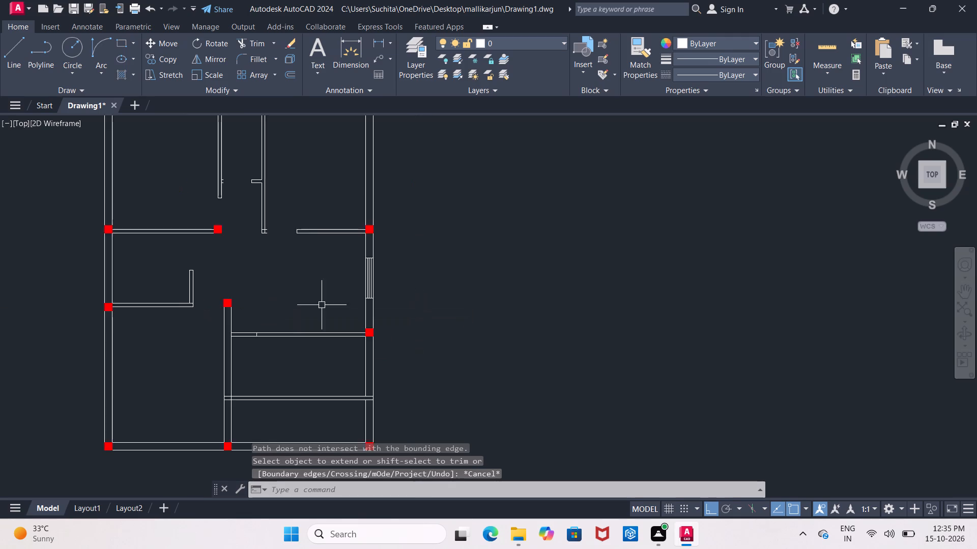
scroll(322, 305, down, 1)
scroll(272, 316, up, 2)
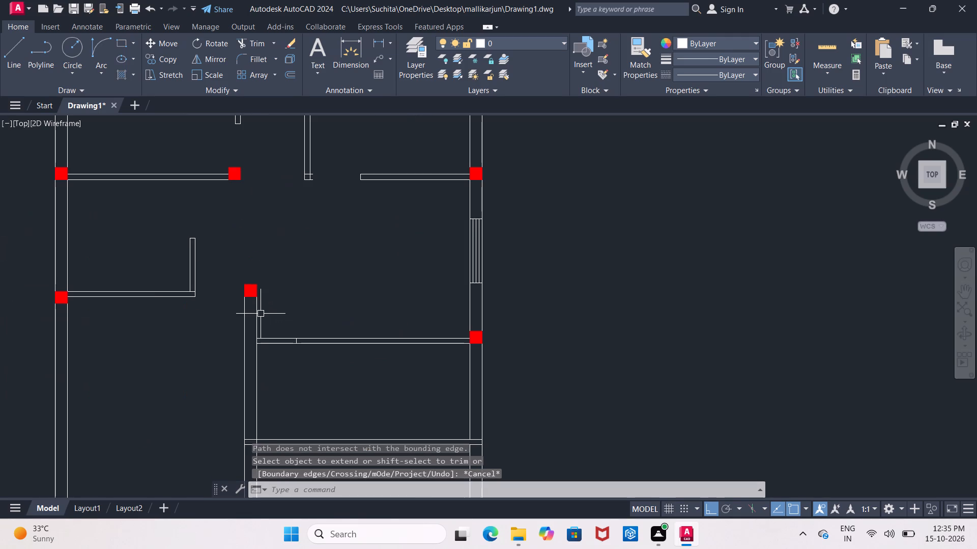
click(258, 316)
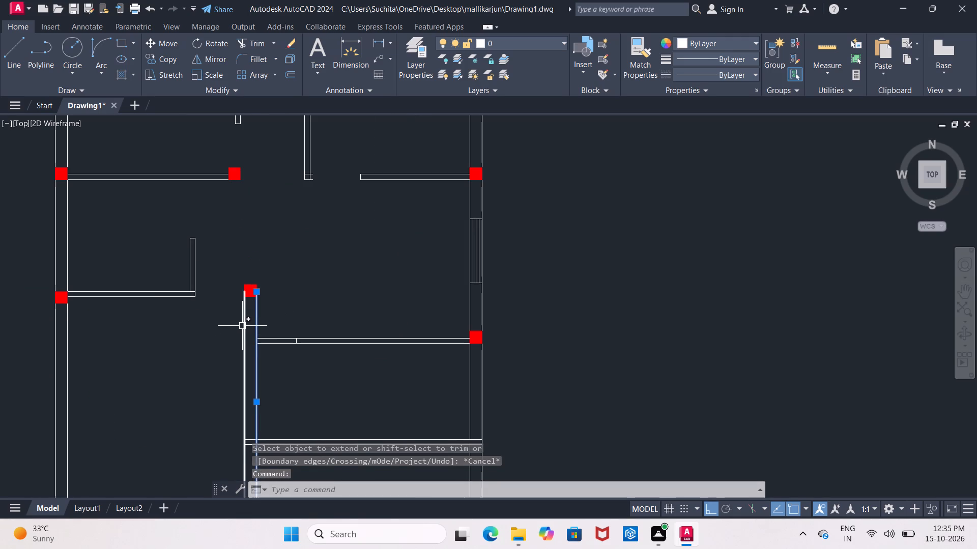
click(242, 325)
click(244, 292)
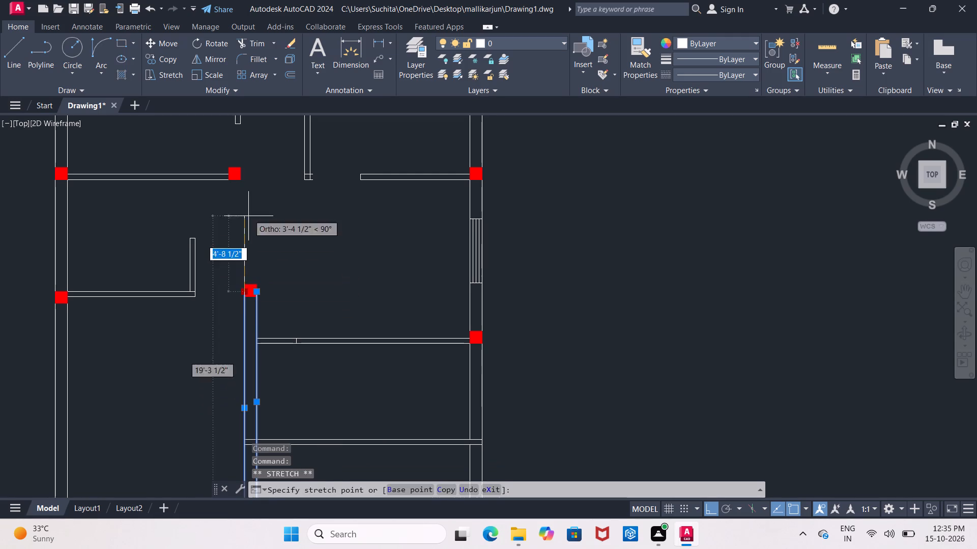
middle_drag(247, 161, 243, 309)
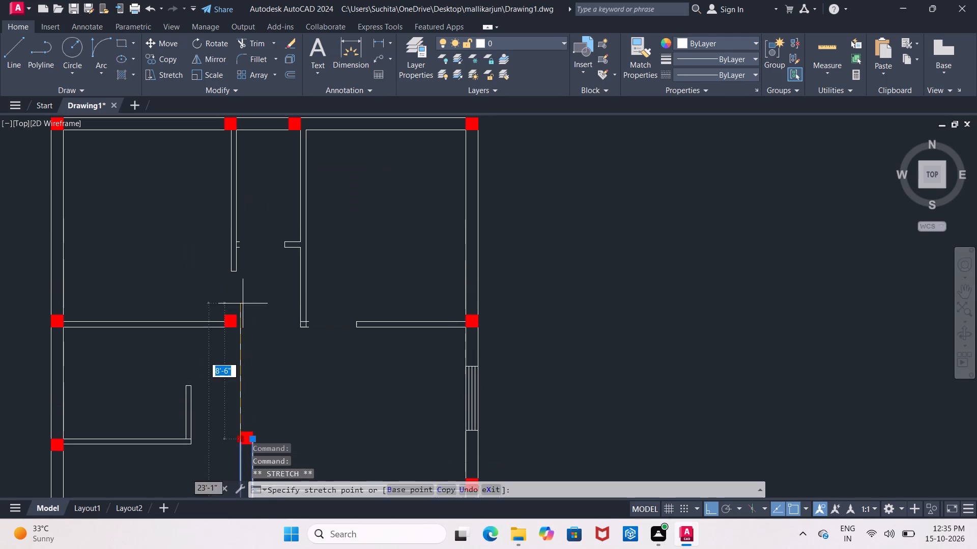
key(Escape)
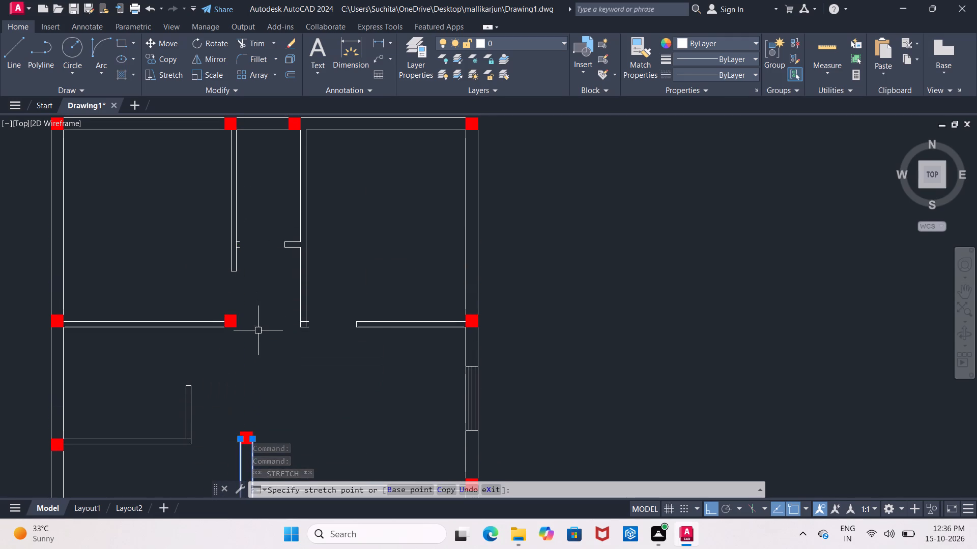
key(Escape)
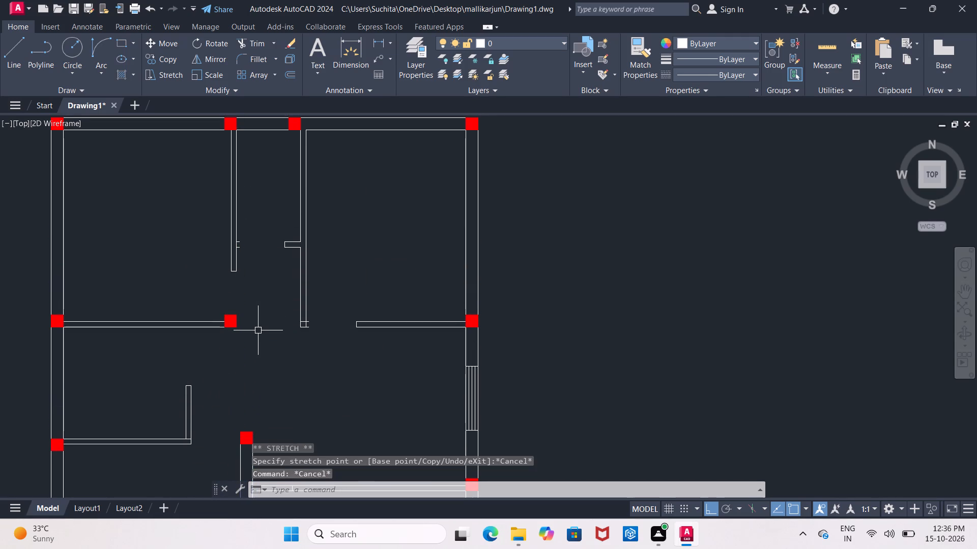
Extend both lines of the northwest bedroom's south wall east across the openings to meet the northeast bedroom's south wall.
text(EX)
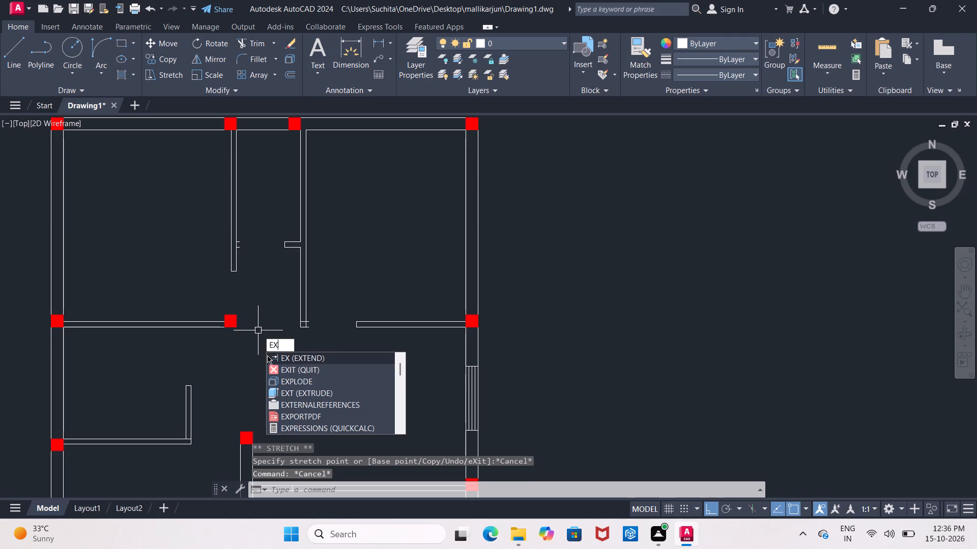
click(276, 360)
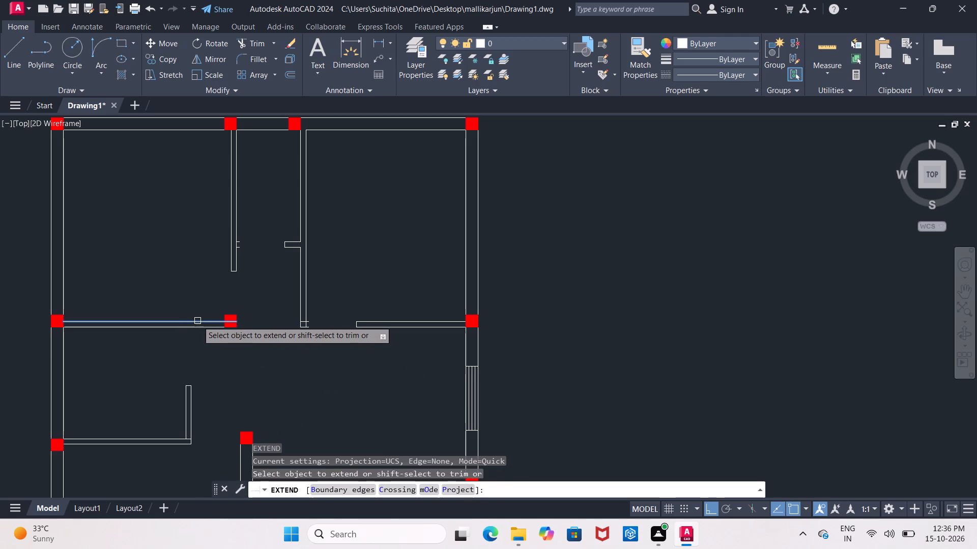
click(197, 321)
double_click(202, 319)
double_click(207, 320)
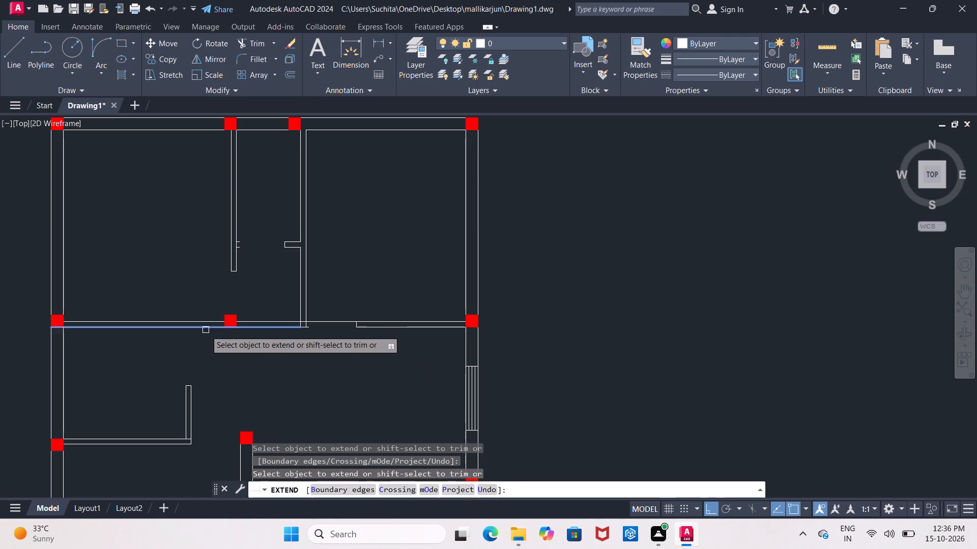
triple_click(206, 330)
click(208, 329)
click(208, 329)
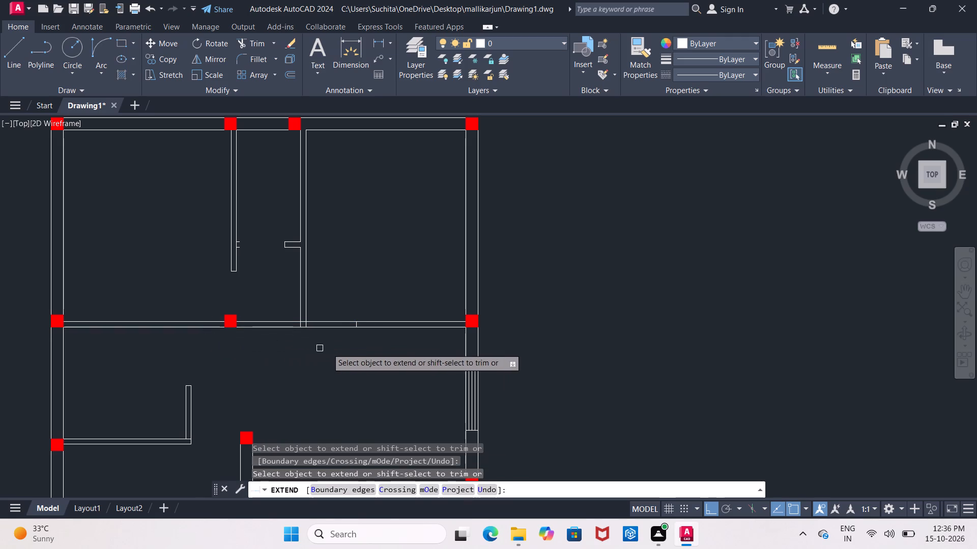
double_click(275, 321)
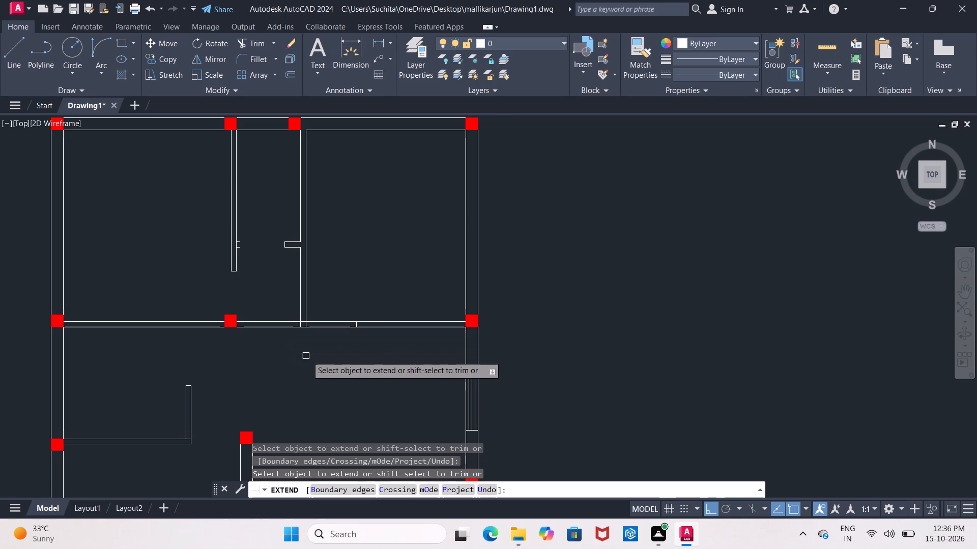
click(331, 329)
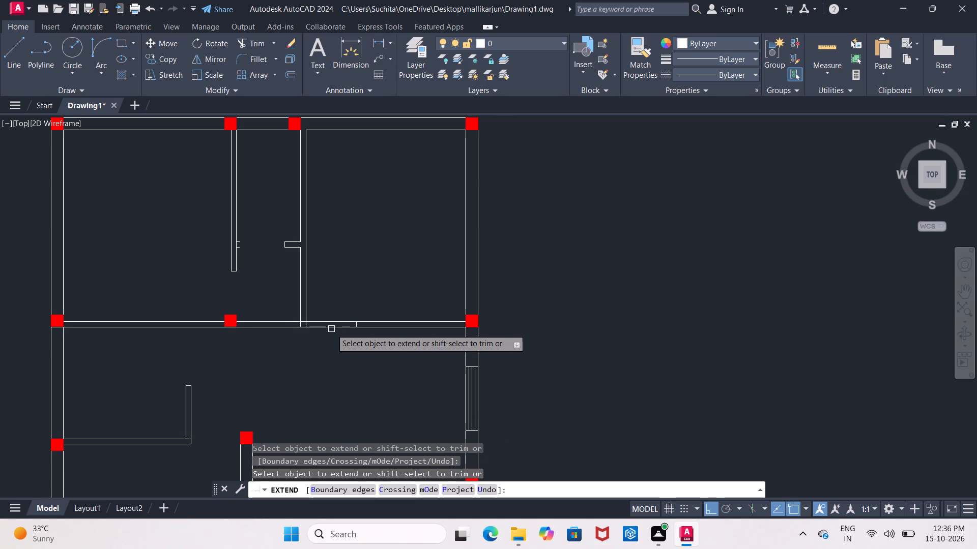
click(331, 329)
key(Escape)
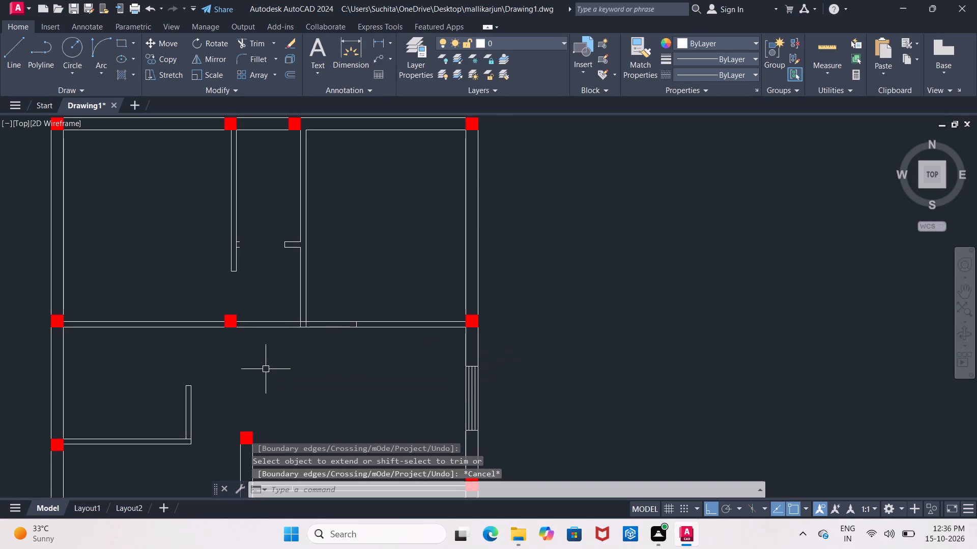
Extend the east line of the northwest bedroom's east wall south to the red column below it.
text(EX)
key(Return)
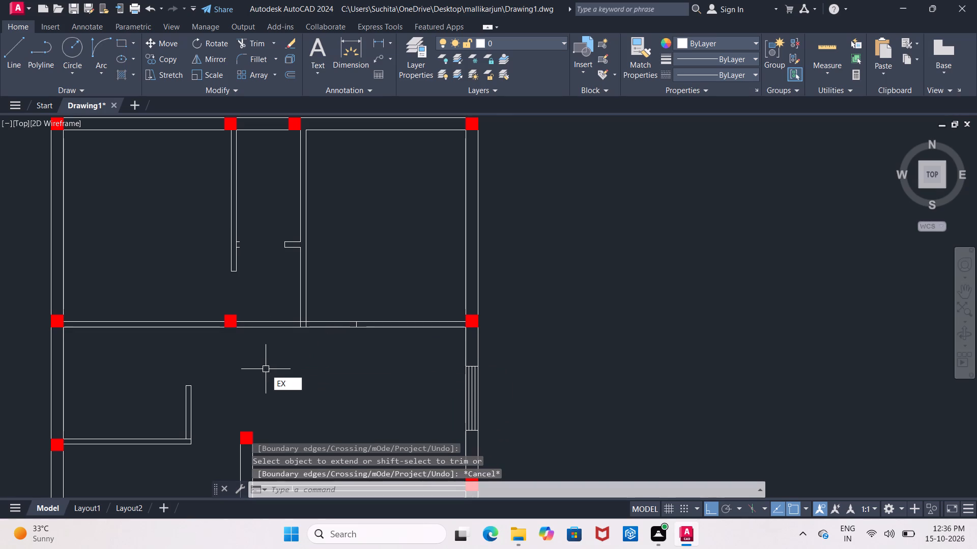
scroll(245, 269, up, 1)
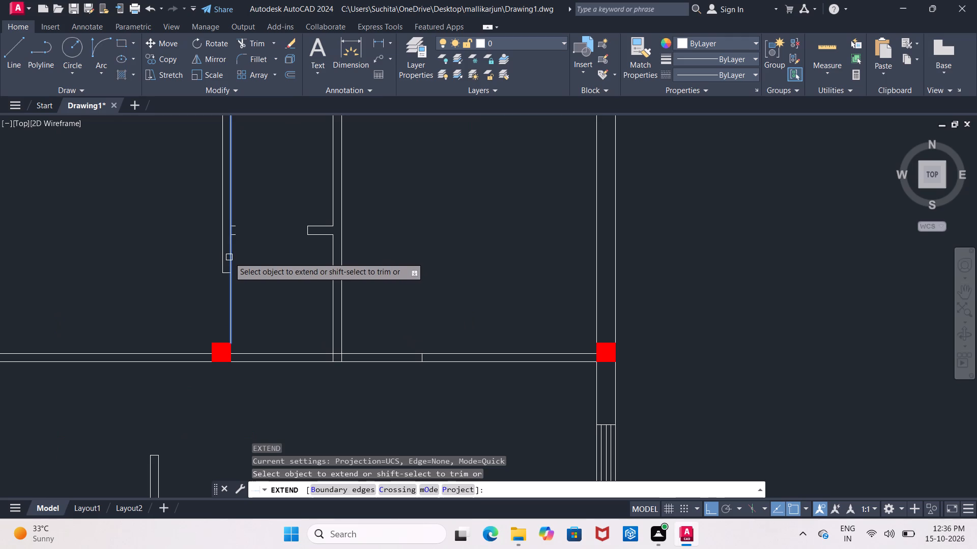
click(229, 257)
click(232, 286)
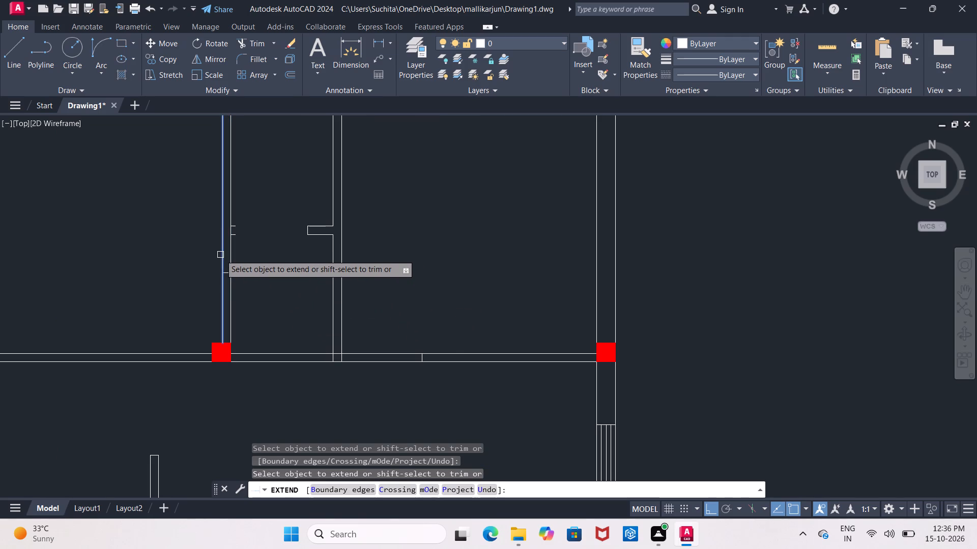
middle_drag(258, 300, 242, 390)
scroll(242, 390, down, 2)
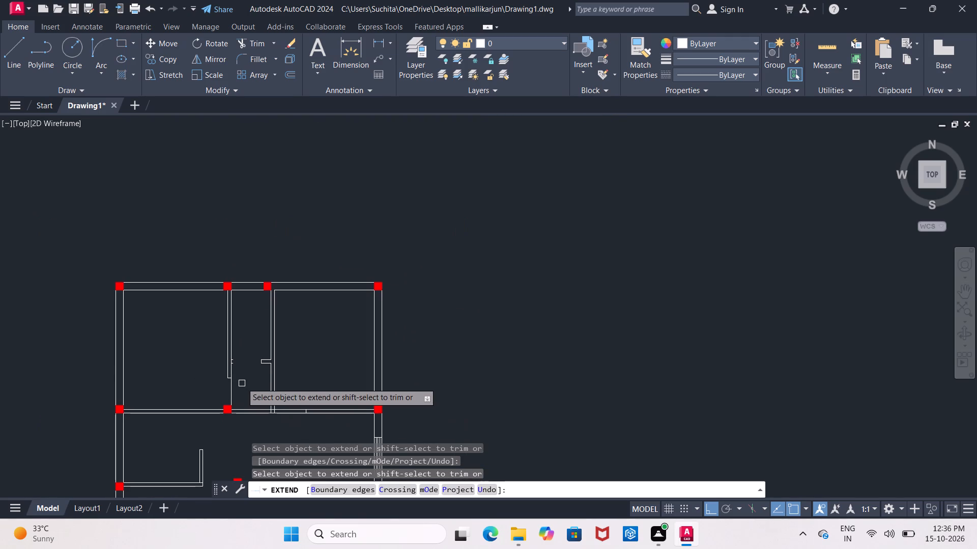
middle_drag(242, 376, 241, 349)
scroll(240, 313, up, 1)
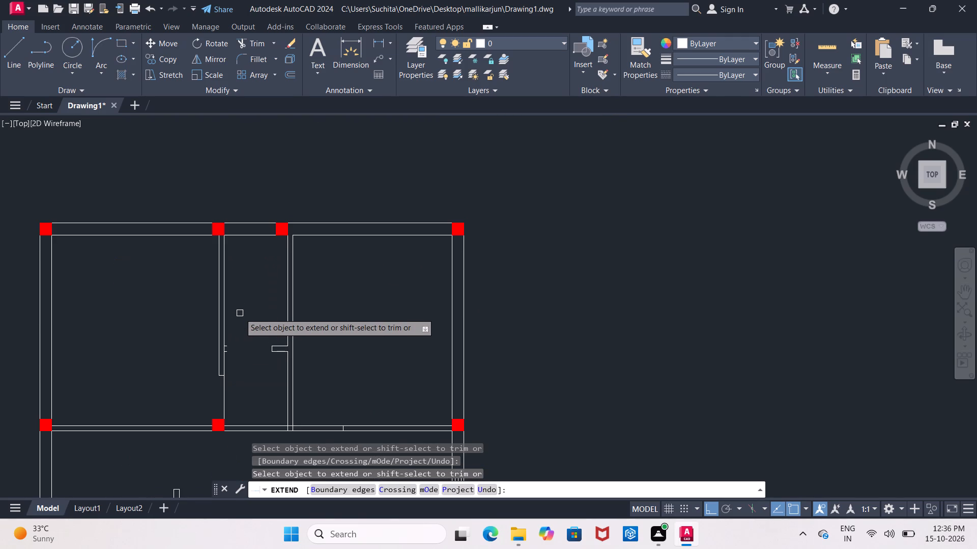
key(Escape)
Offset the east line of the northwest bedroom's east wall 9" to the west.
key(o)
key(Return)
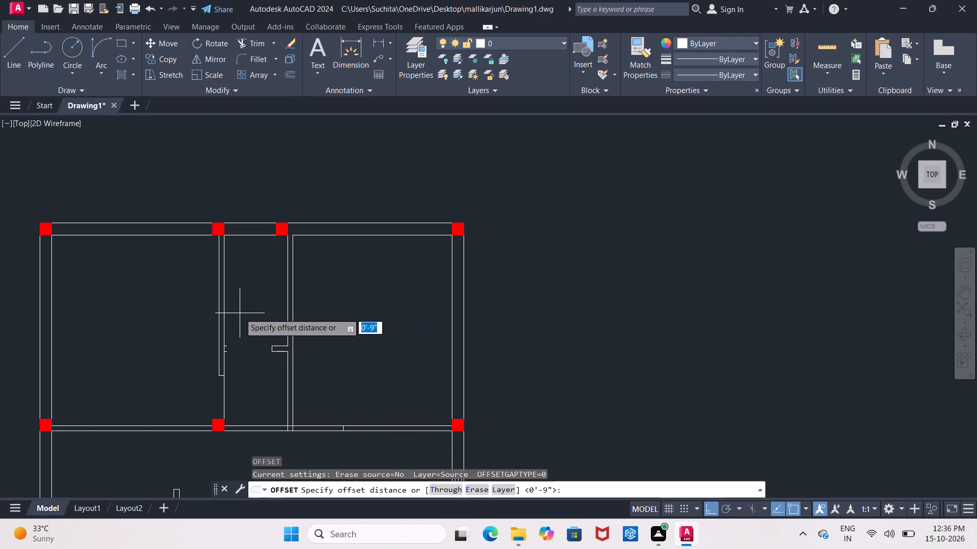
text(9")
key(Return)
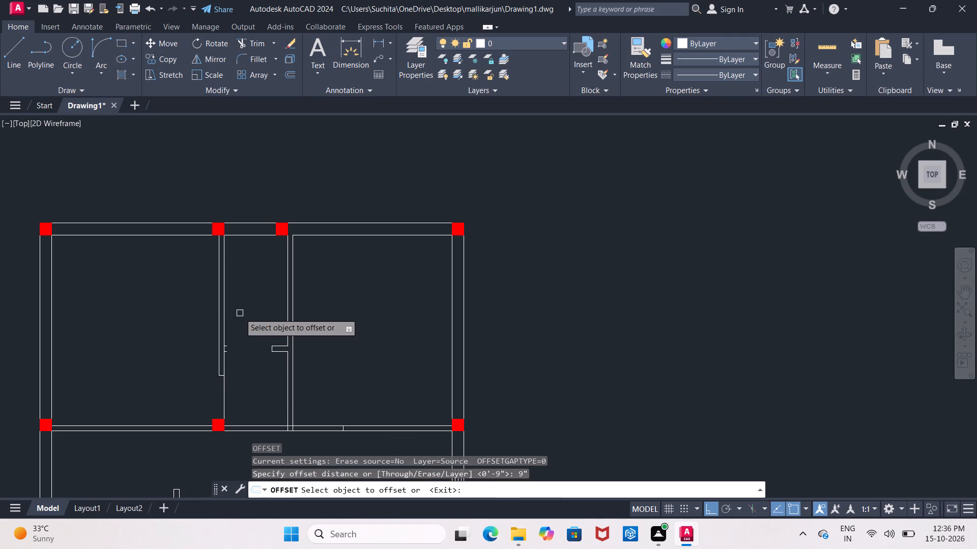
click(225, 397)
click(216, 400)
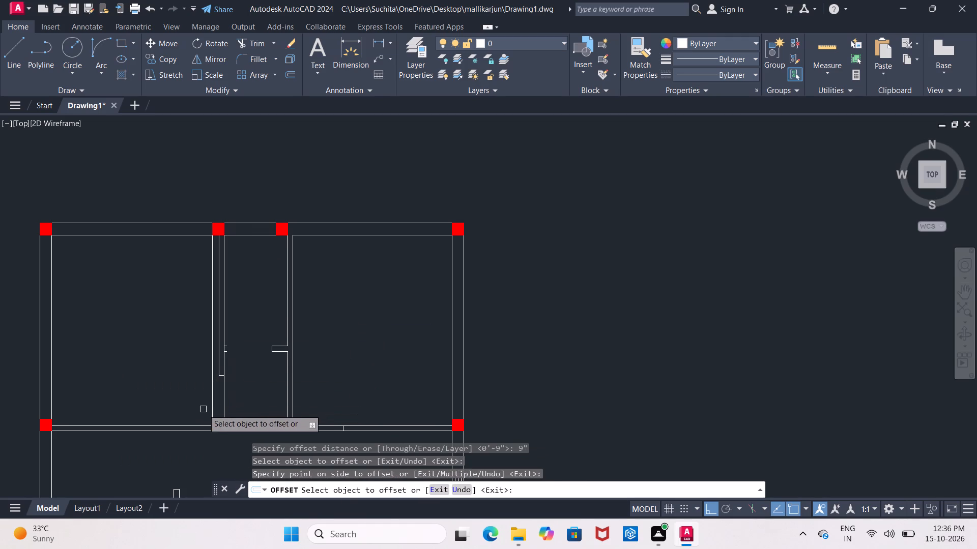
key(Escape)
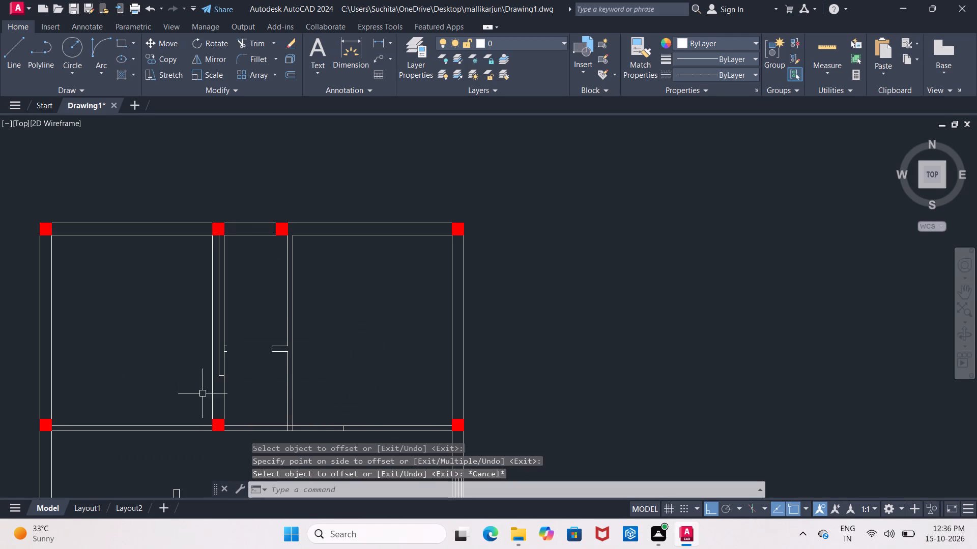
Delete the northwest bedroom's old inner east wall line, its end cap and the two short stubs beside it.
scroll(210, 391, up, 1)
scroll(237, 353, up, 1)
click(235, 298)
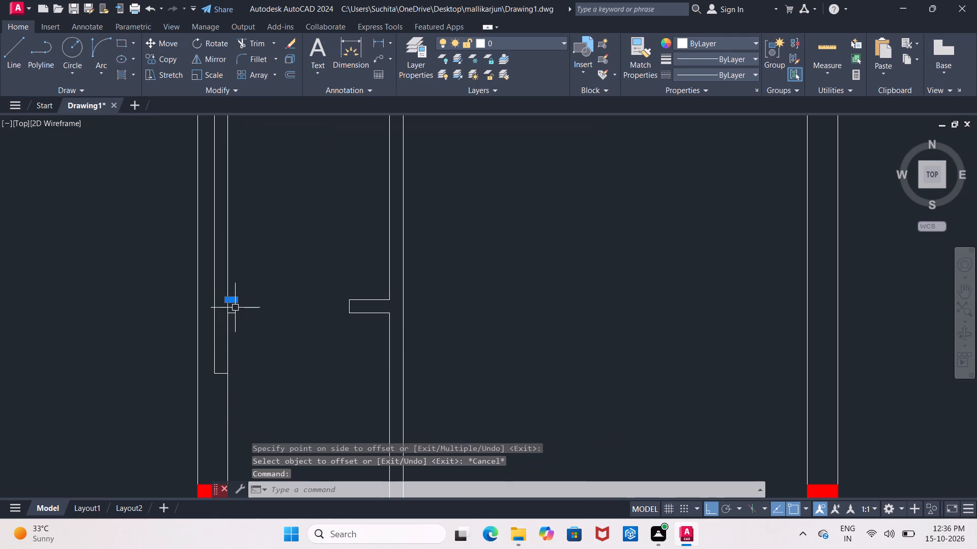
click(235, 311)
click(215, 329)
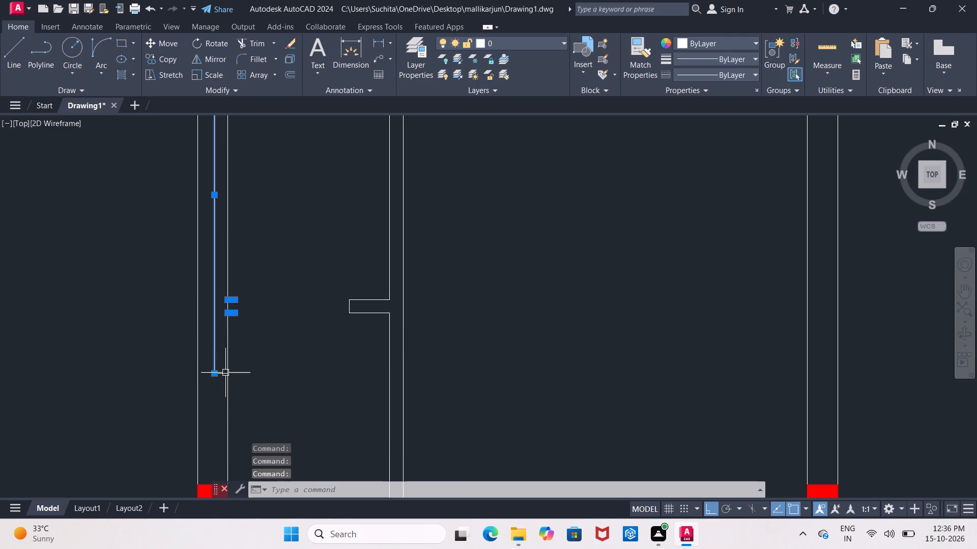
click(221, 373)
key(Delete)
Offset the upper west line of the northeast bedroom's west wall 9" to the west.
scroll(269, 373, down, 2)
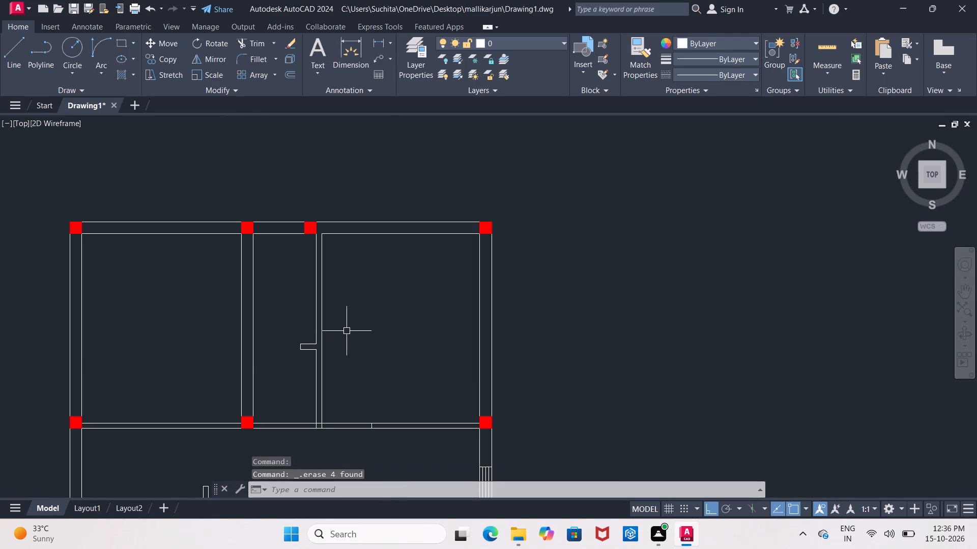
key(Escape)
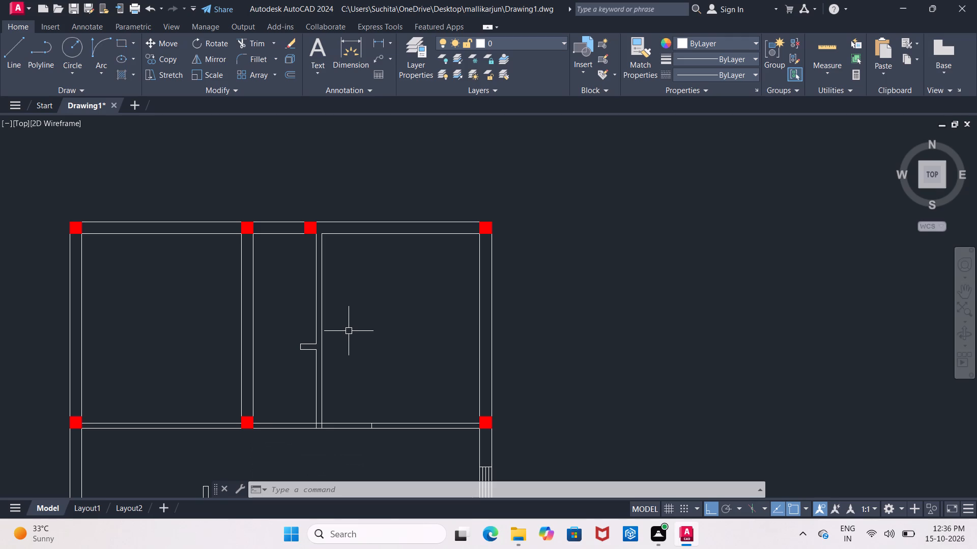
key(o)
key(Return)
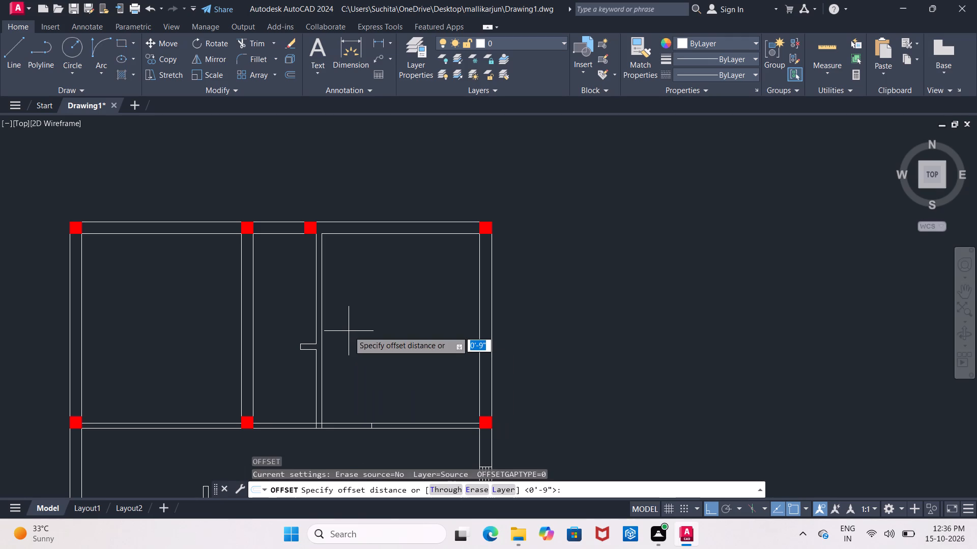
text(9")
key(Return)
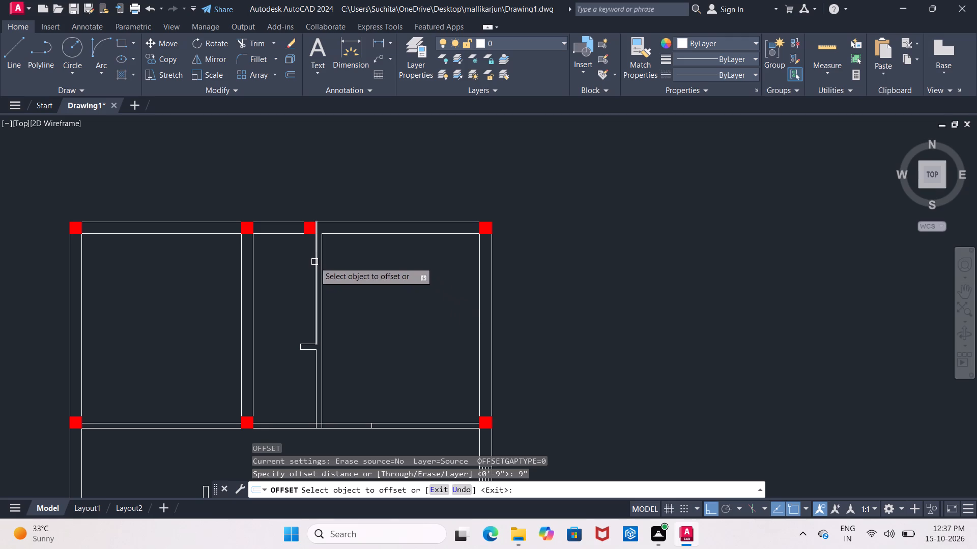
click(314, 262)
click(284, 265)
key(Escape)
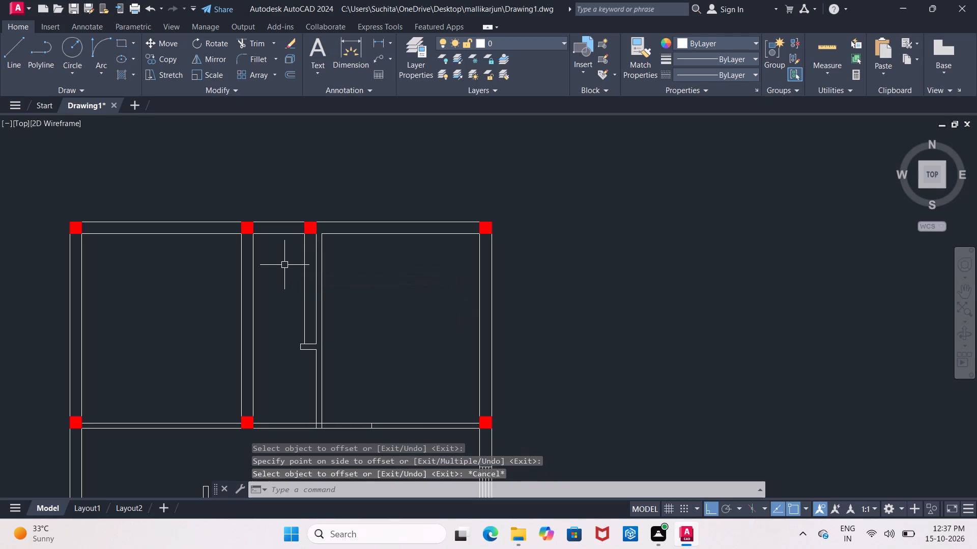
Extend the new offset line beside the northeast bedroom's west wall south to the bedrooms' south wall.
text(EX)
click(307, 291)
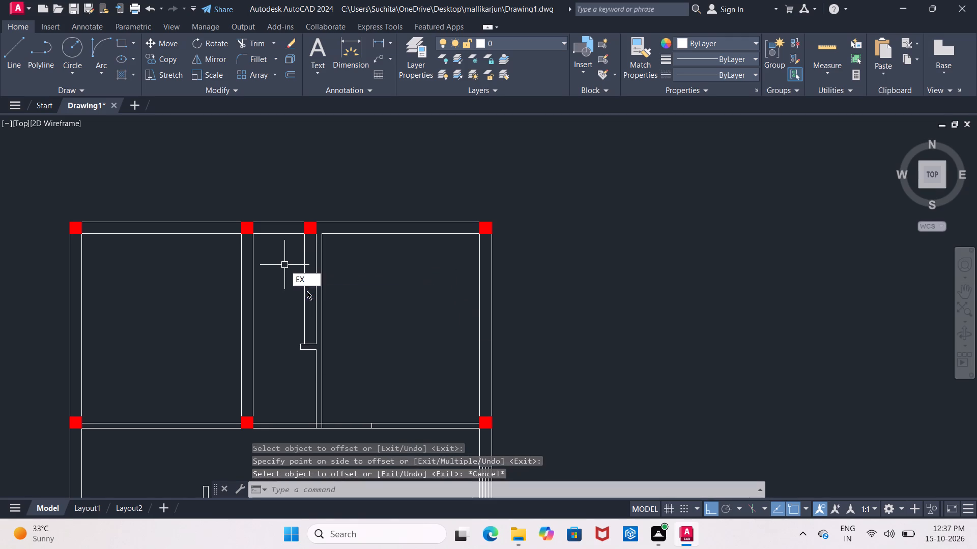
click(303, 289)
click(303, 297)
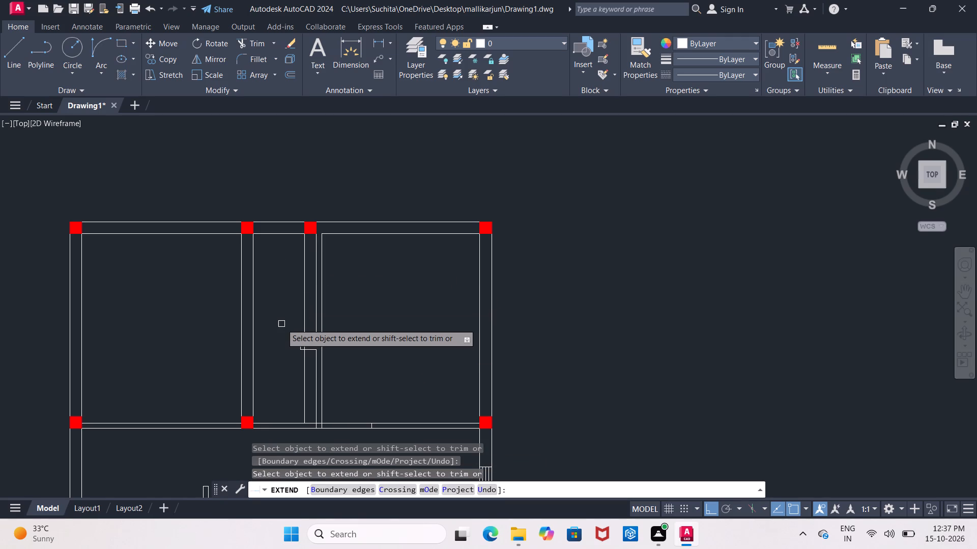
key(Escape)
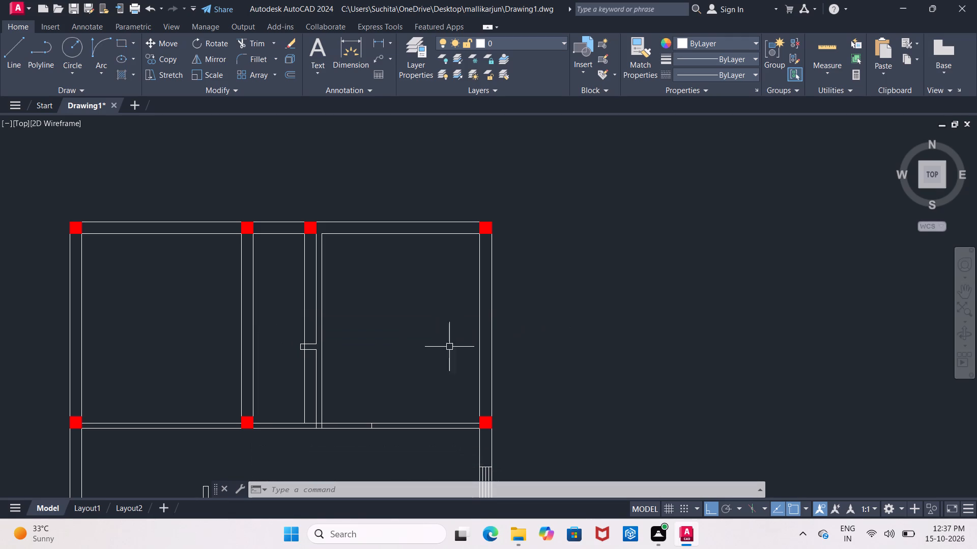
Extend the offset west line of the northeast bedroom's west wall south to the south line of the bedrooms' south wall.
key(Escape)
text(EX)
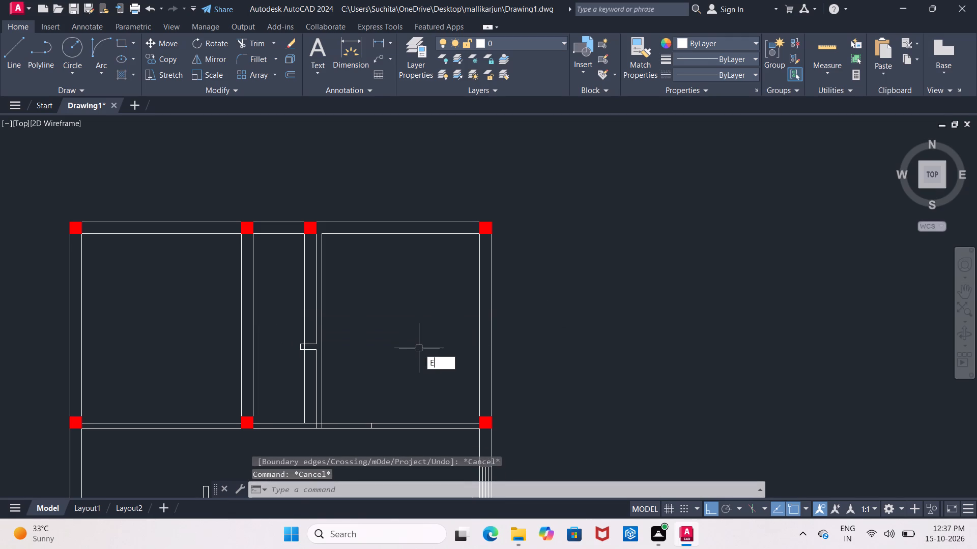
key(Return)
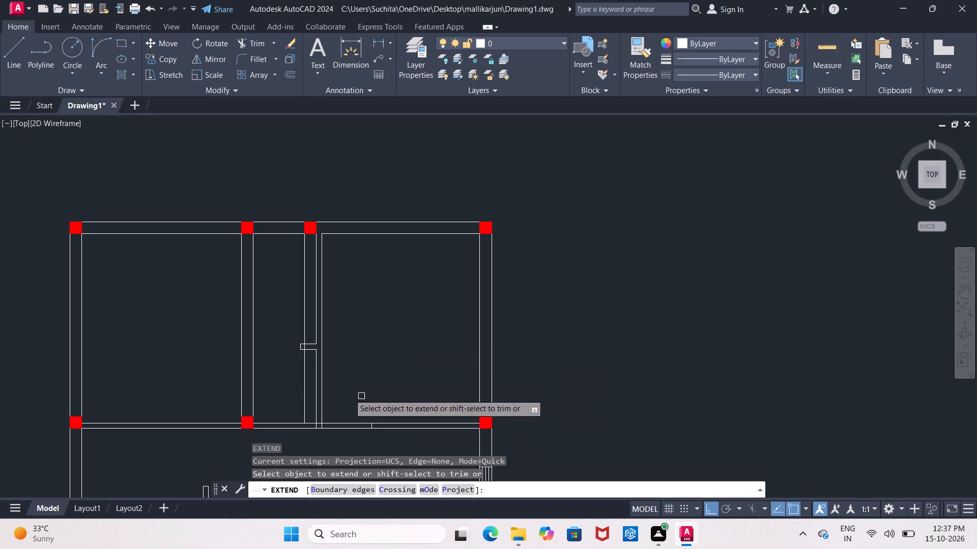
click(302, 387)
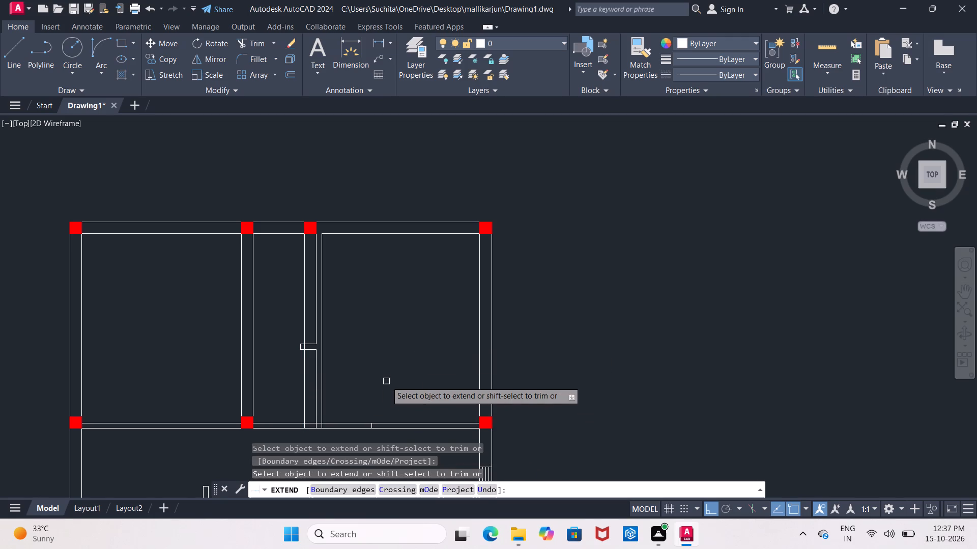
click(313, 317)
click(314, 324)
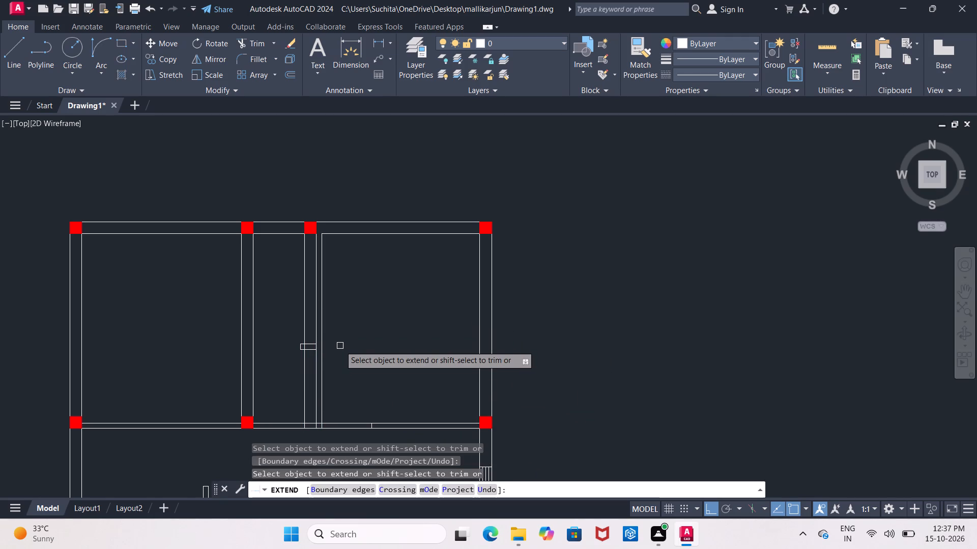
key(Escape)
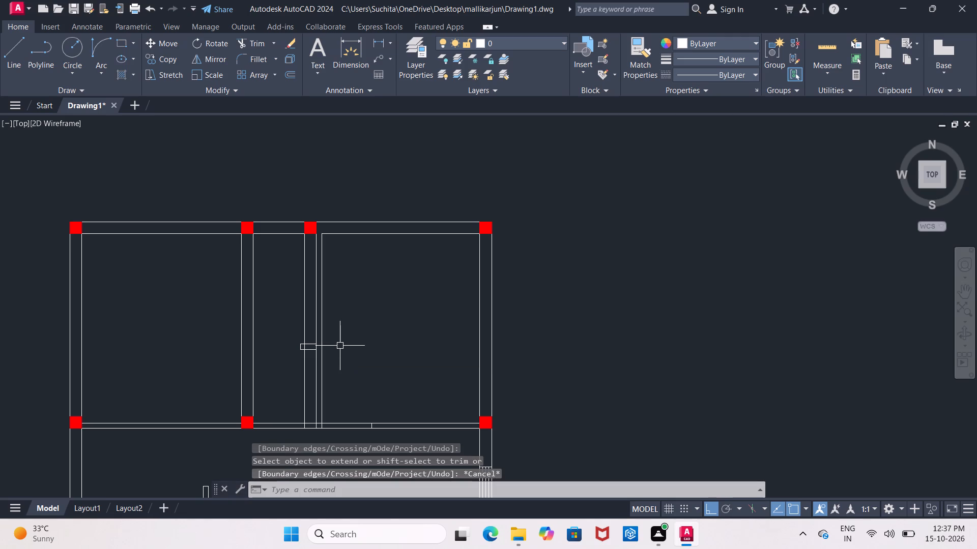
Delete the old easternmost line of the northeast bedroom's west wall.
click(324, 311)
key(Delete)
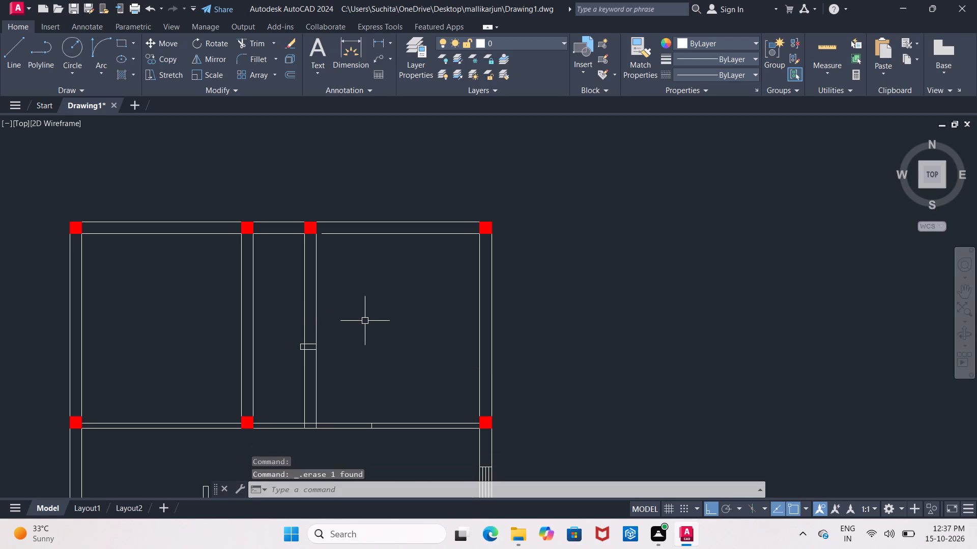
Extend the inner north wall line of the northeast bedroom west to the bedroom's west wall.
text(EX)
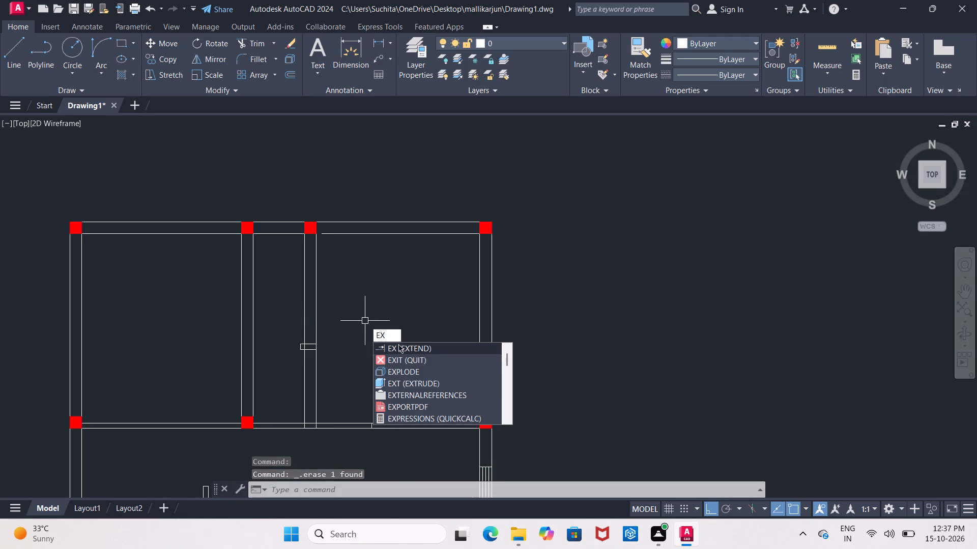
click(399, 347)
triple_click(349, 232)
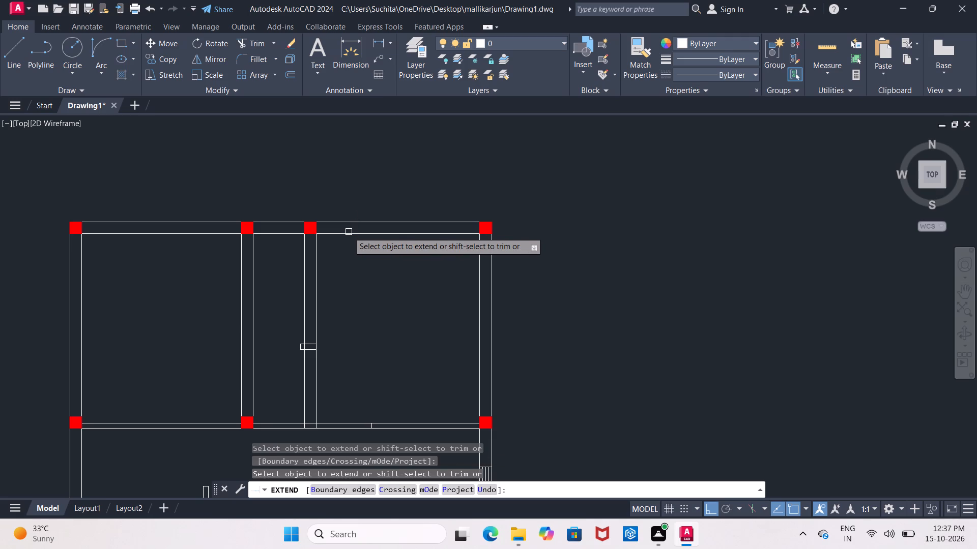
double_click(349, 232)
triple_click(344, 235)
double_click(343, 235)
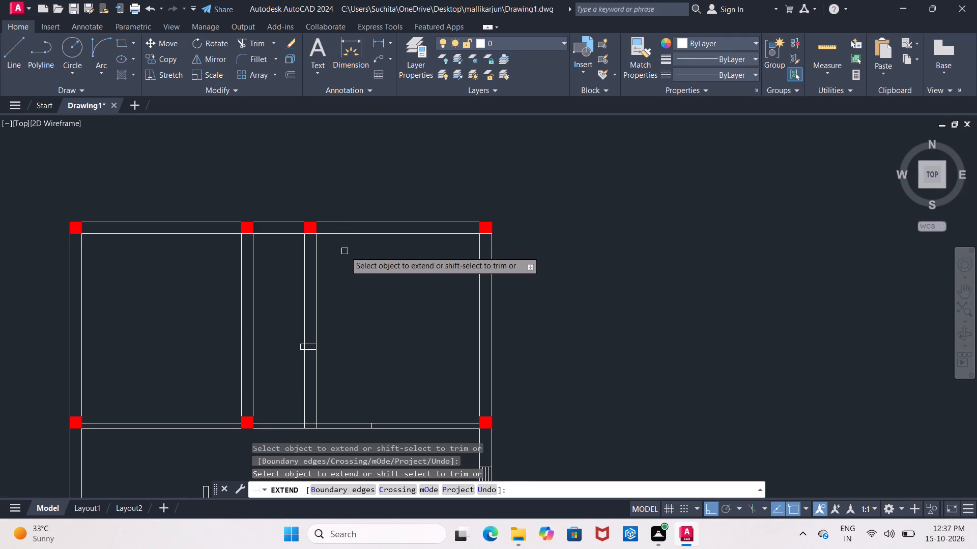
triple_click(355, 223)
click(355, 223)
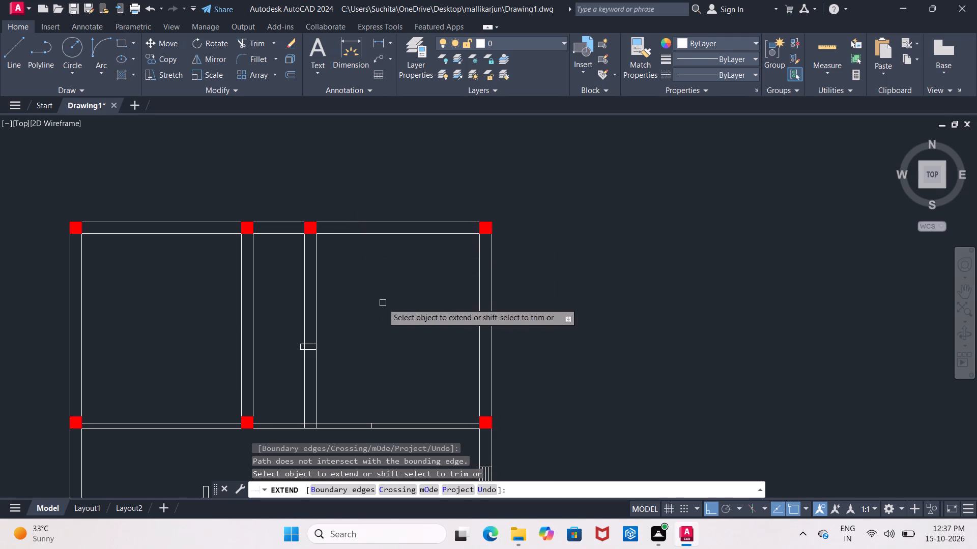
middle_drag(383, 304, 406, 254)
middle_drag(377, 325, 391, 289)
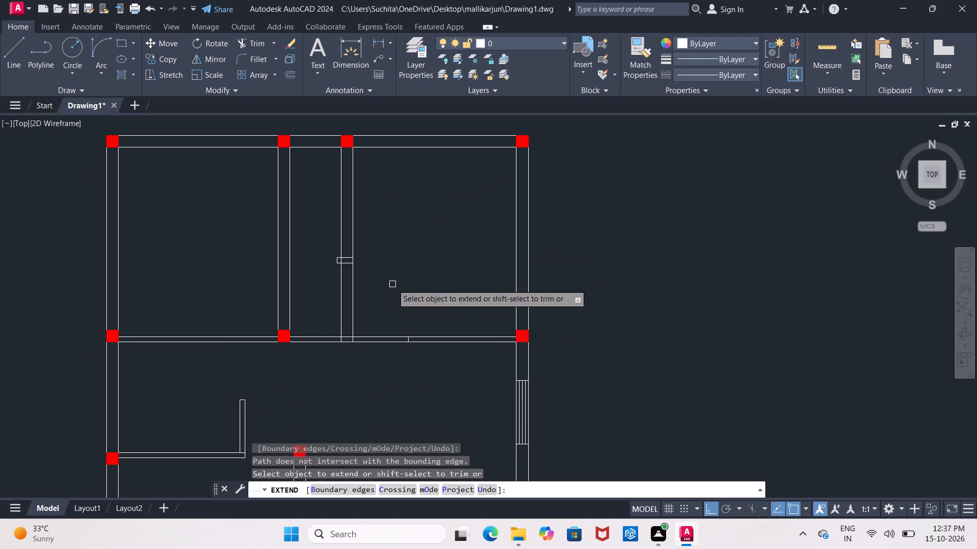
key(Escape)
key(grave)
key(Escape)
key(Escape)
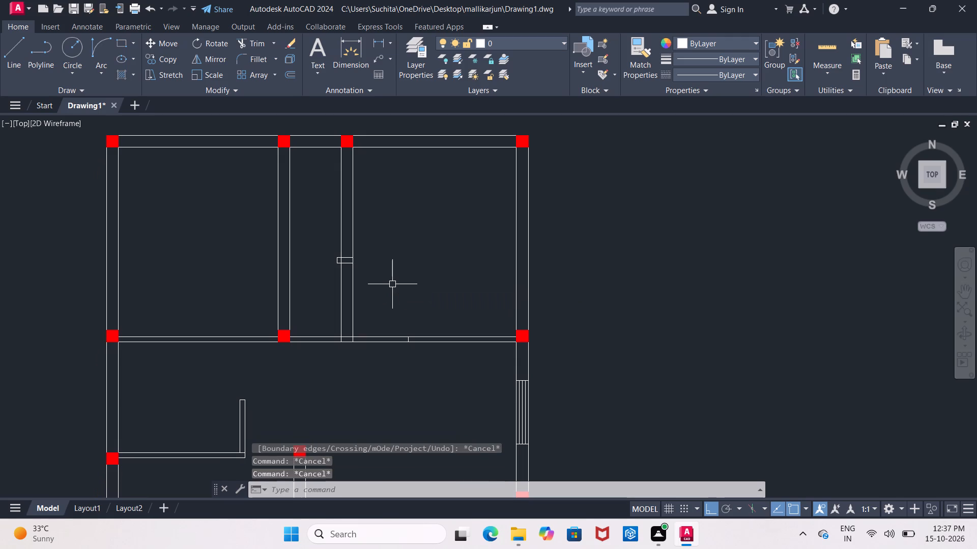
Delete the three lines of the small stub crossing the northeast bedroom's west wall.
scroll(336, 264, up, 3)
middle_drag(336, 263, 332, 263)
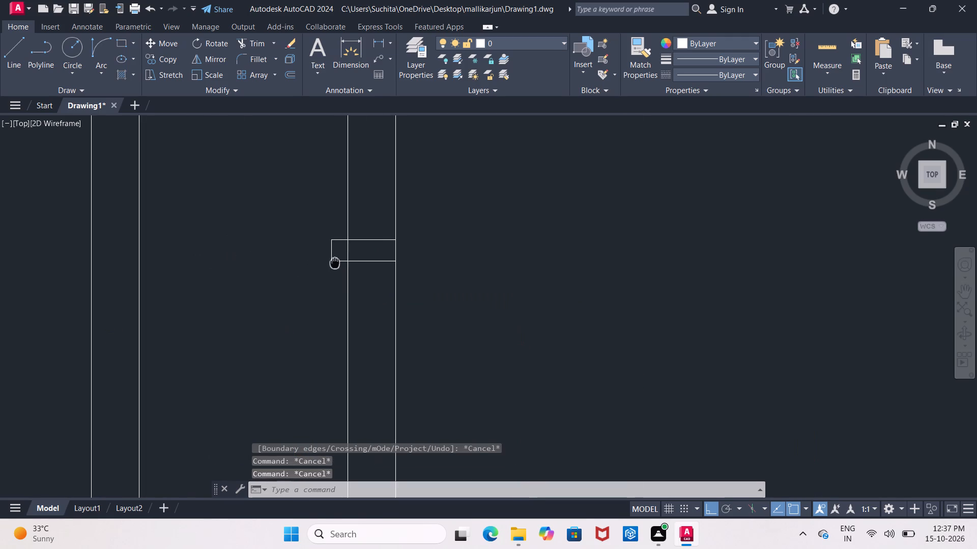
middle_drag(332, 263, 301, 267)
click(332, 244)
click(340, 265)
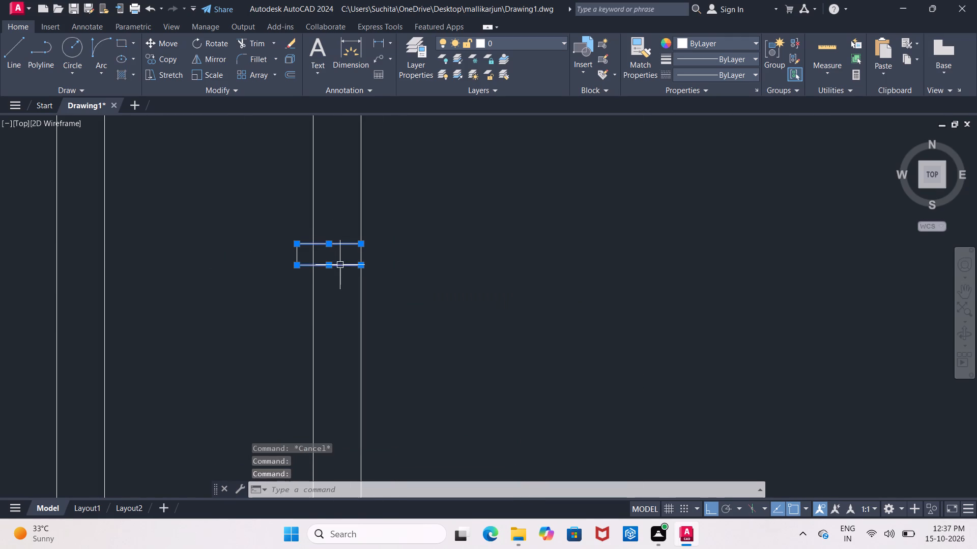
click(294, 257)
key(Delete)
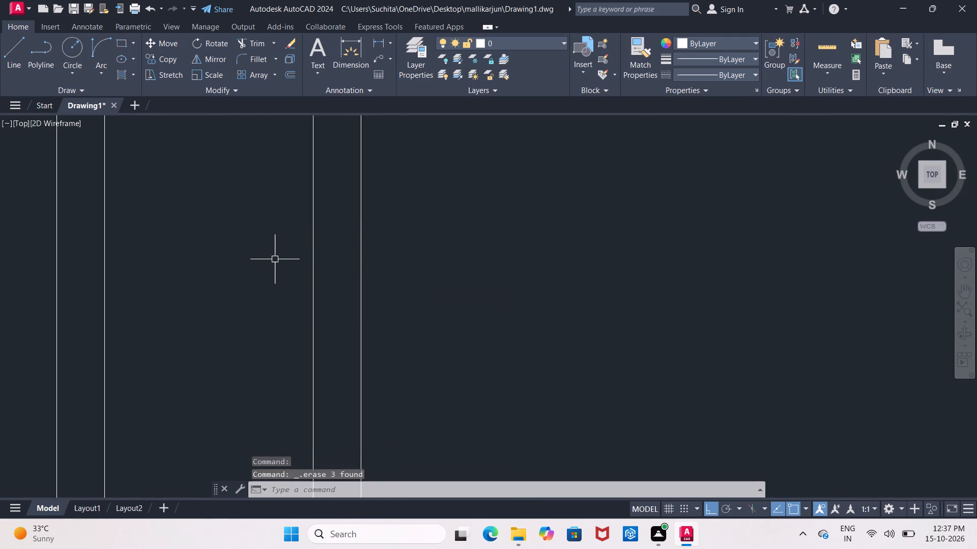
Offset the south line of the bedrooms' south wall 9" to the north.
scroll(285, 248, down, 4)
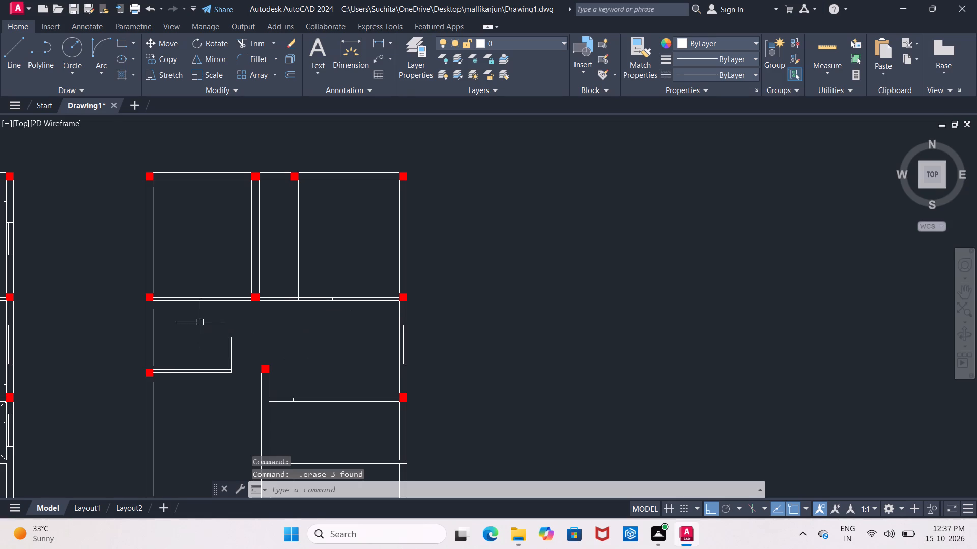
scroll(198, 319, up, 1)
key(Escape)
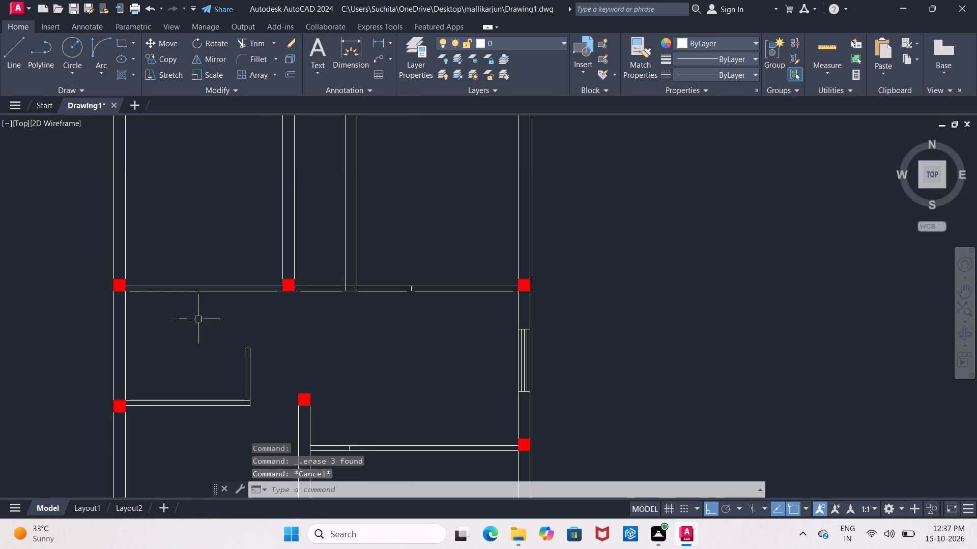
key(o)
key(Return)
key(9)
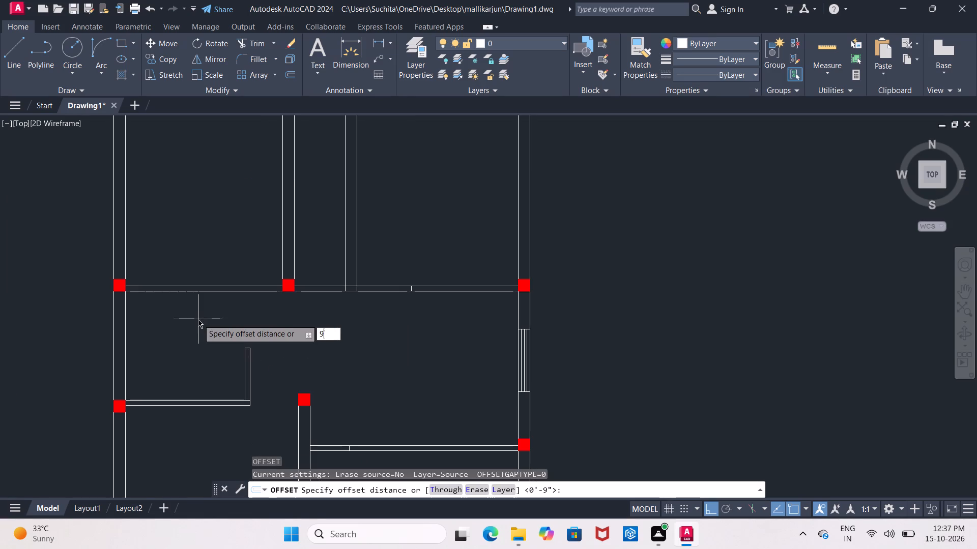
key(shift+quotedbl)
key(Return)
scroll(199, 308, up, 1)
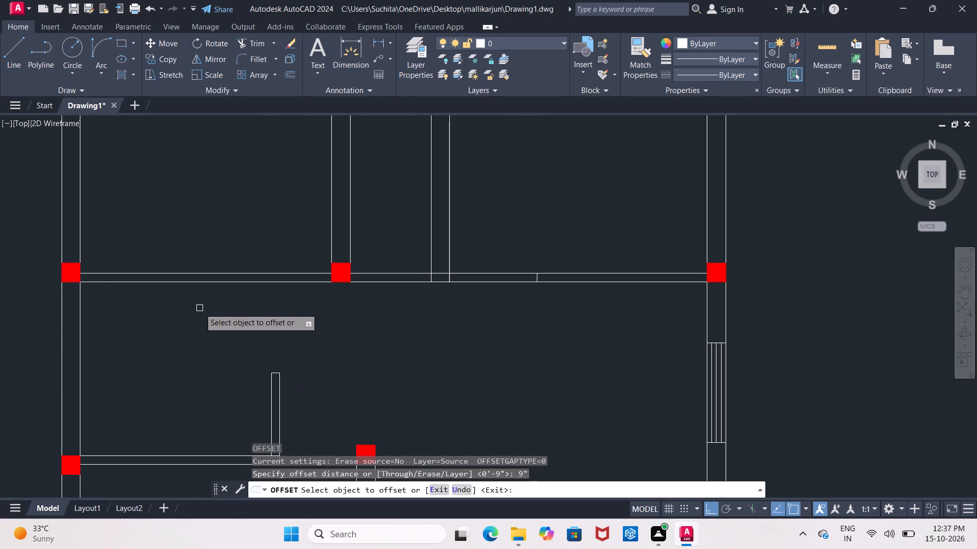
click(203, 281)
click(203, 254)
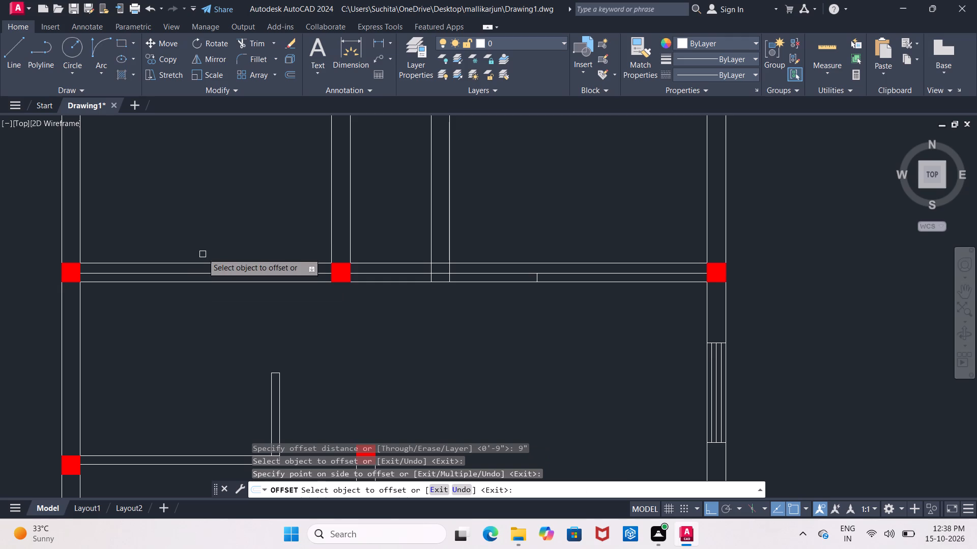
key(Escape)
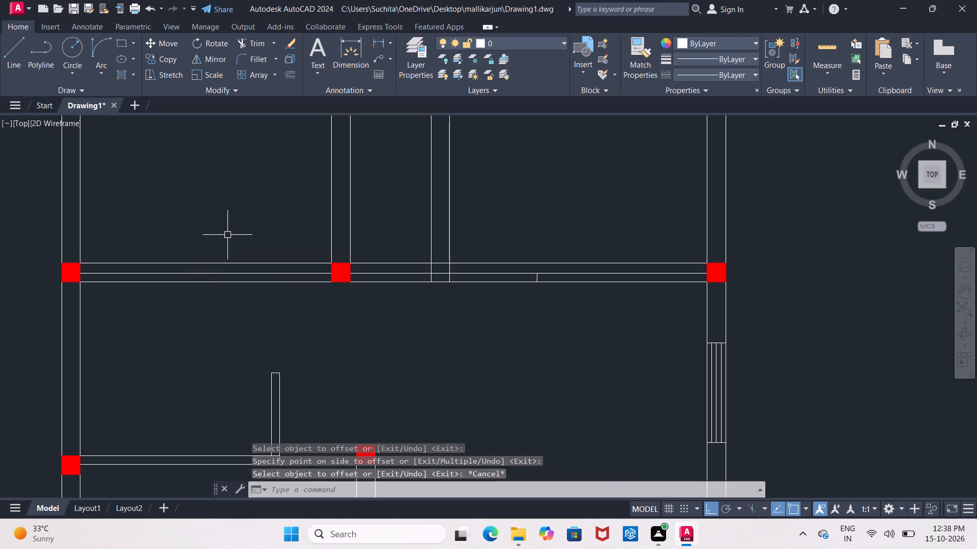
Delete the bedrooms' south wall's old inner line, its two leftover segments on the east half and the short end cap.
click(206, 274)
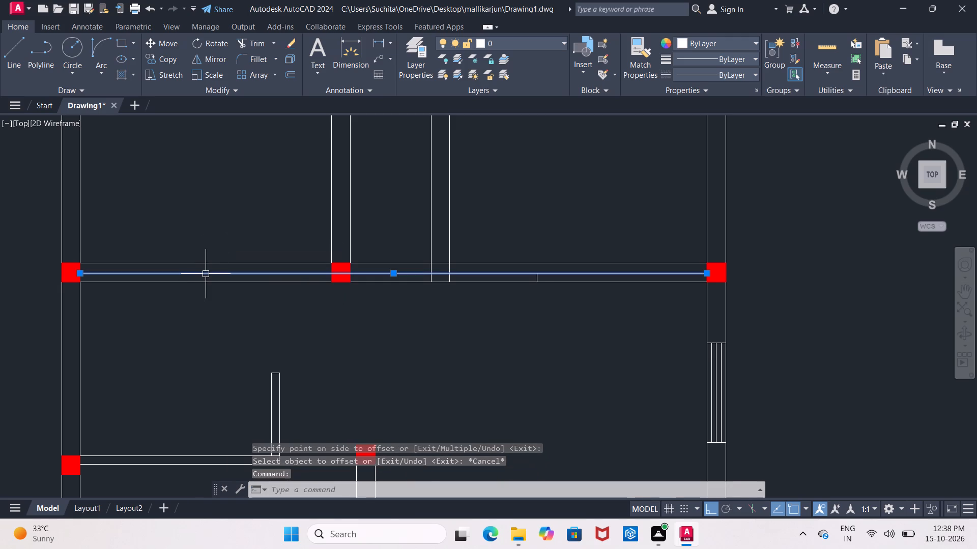
key(Delete)
scroll(592, 305, up, 1)
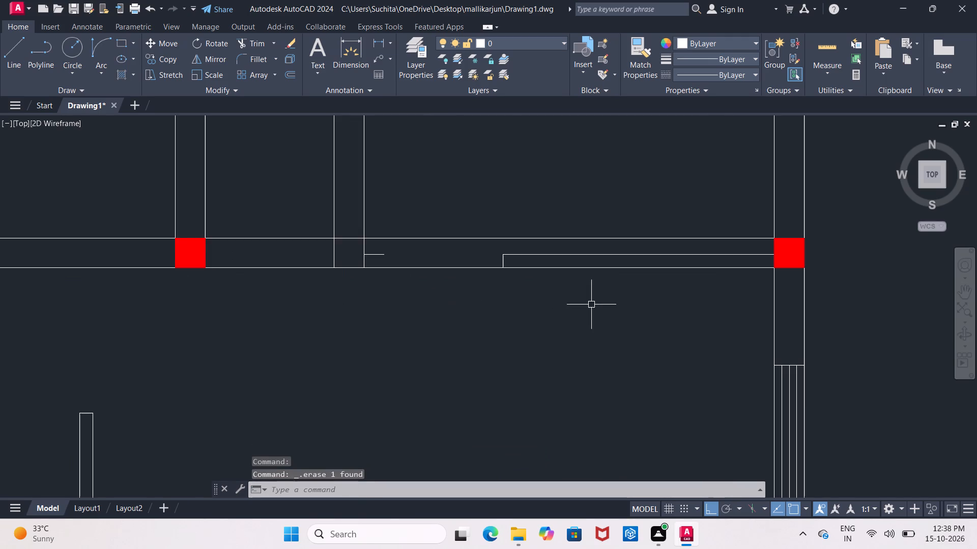
middle_drag(589, 304, 463, 336)
click(257, 287)
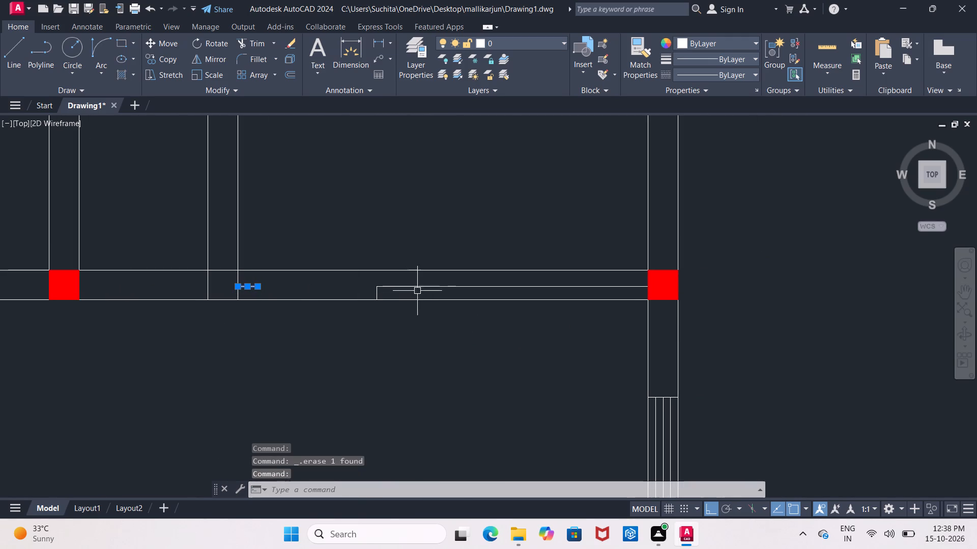
click(421, 282)
click(421, 288)
click(421, 287)
scroll(369, 306, up, 3)
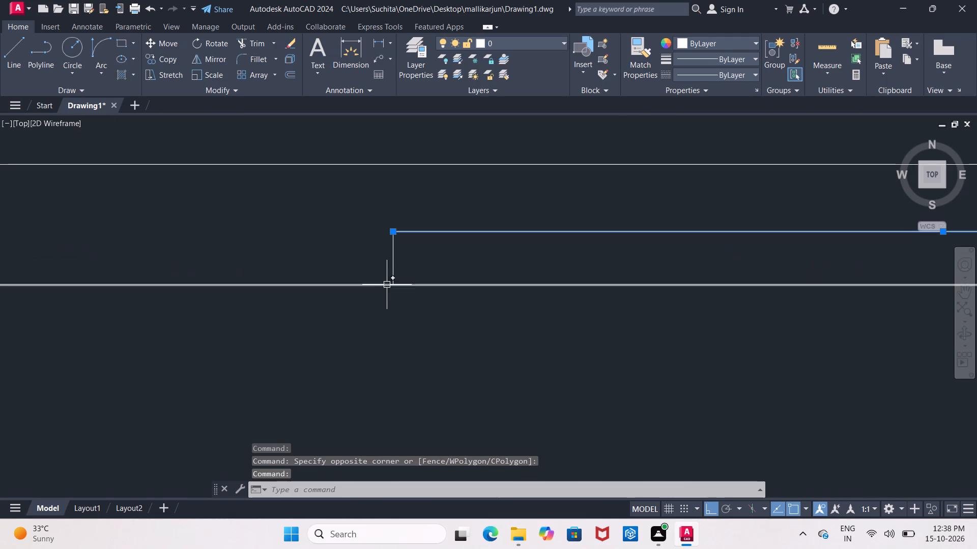
click(391, 268)
key(Delete)
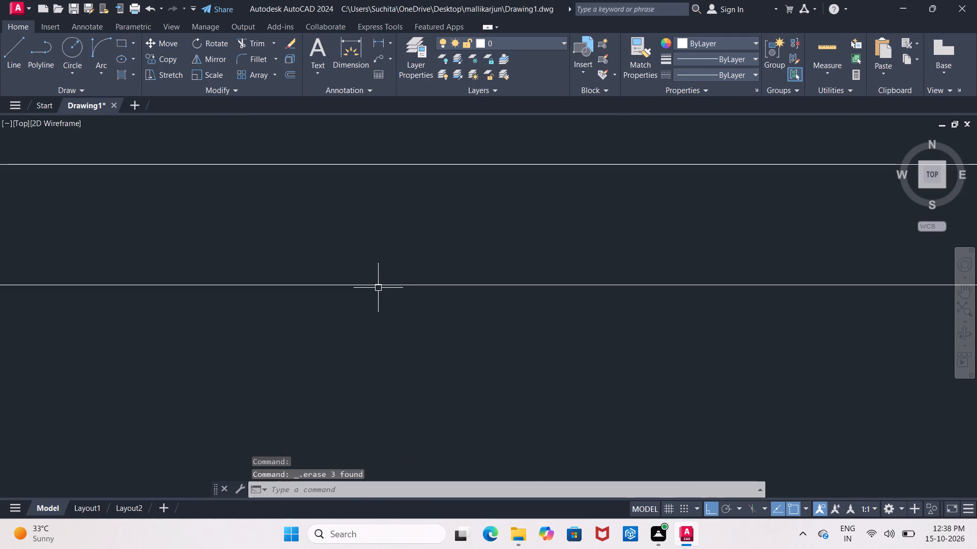
Extend the north line of the southwest bedroom's north wall east to the red column at the room's northeast corner.
scroll(381, 304, down, 6)
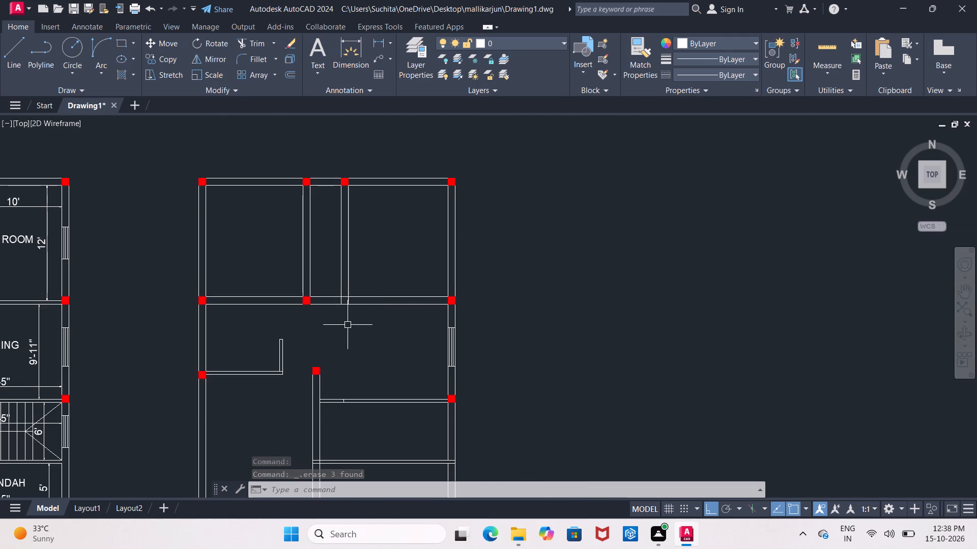
middle_drag(261, 369, 306, 307)
scroll(303, 324, up, 3)
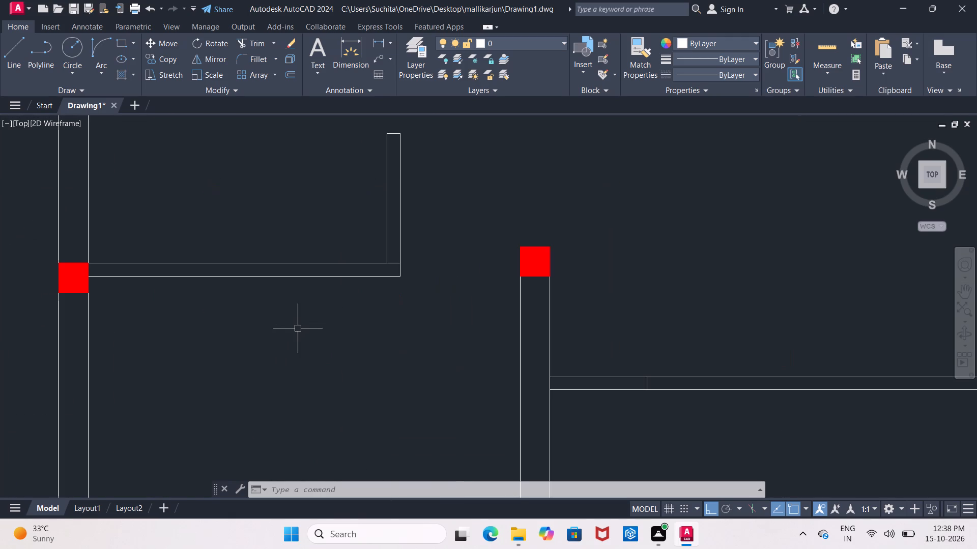
key(Escape)
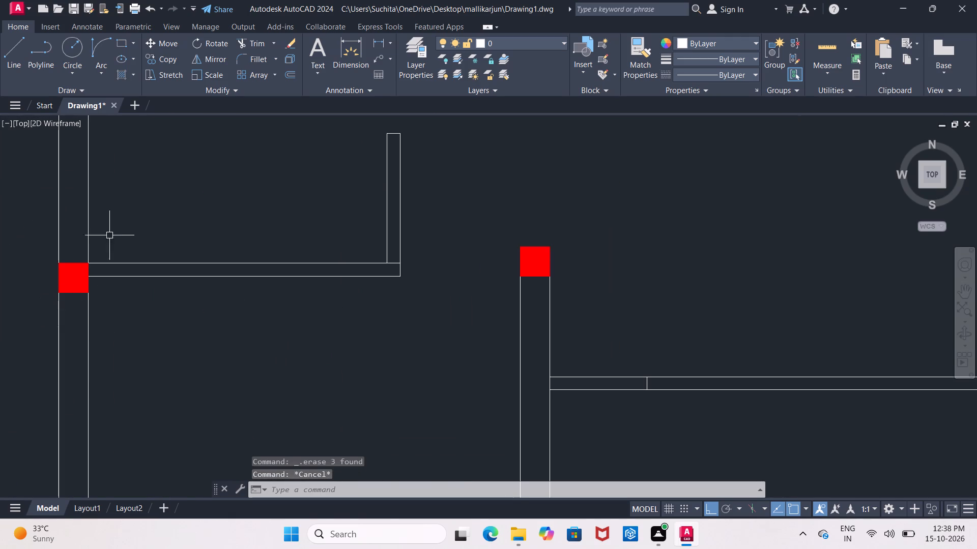
key(Escape)
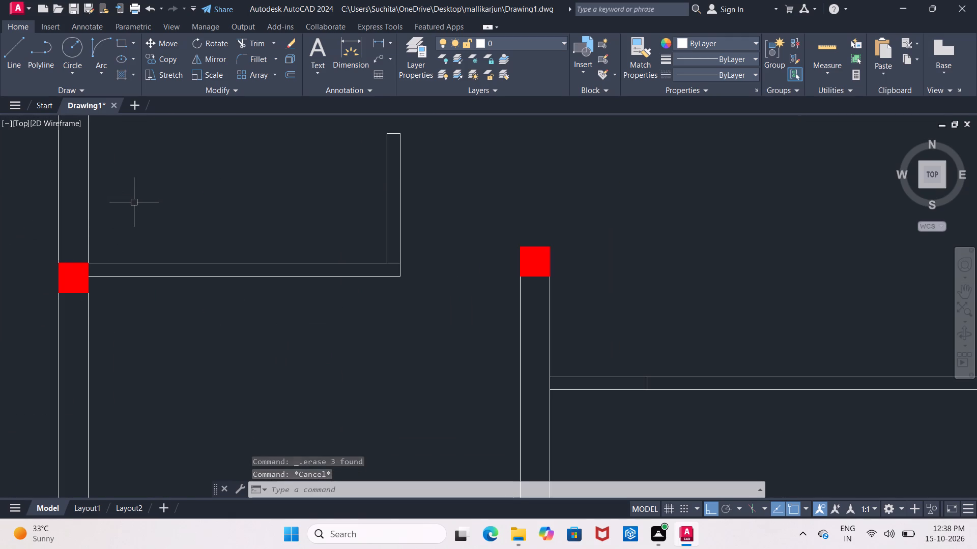
text(EX)
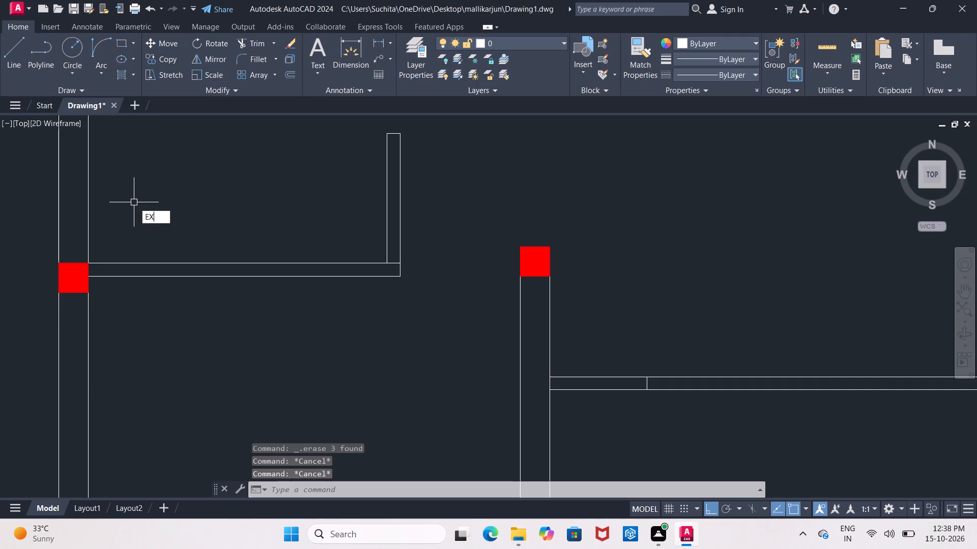
click(173, 229)
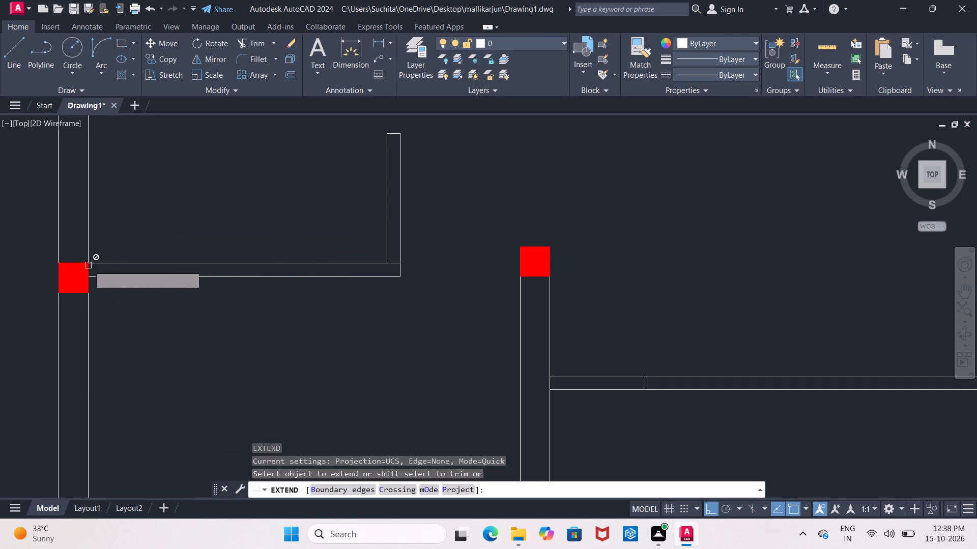
click(121, 266)
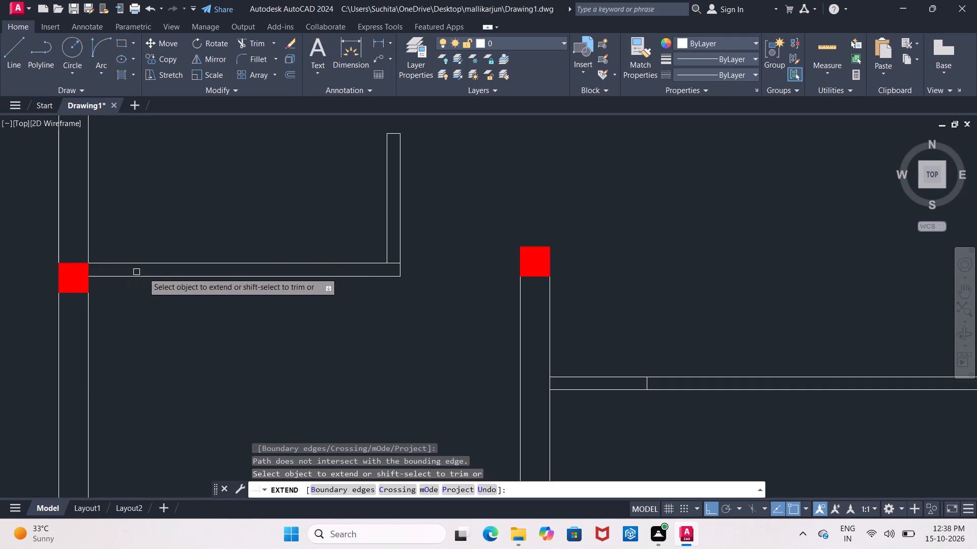
click(166, 264)
click(107, 264)
click(96, 259)
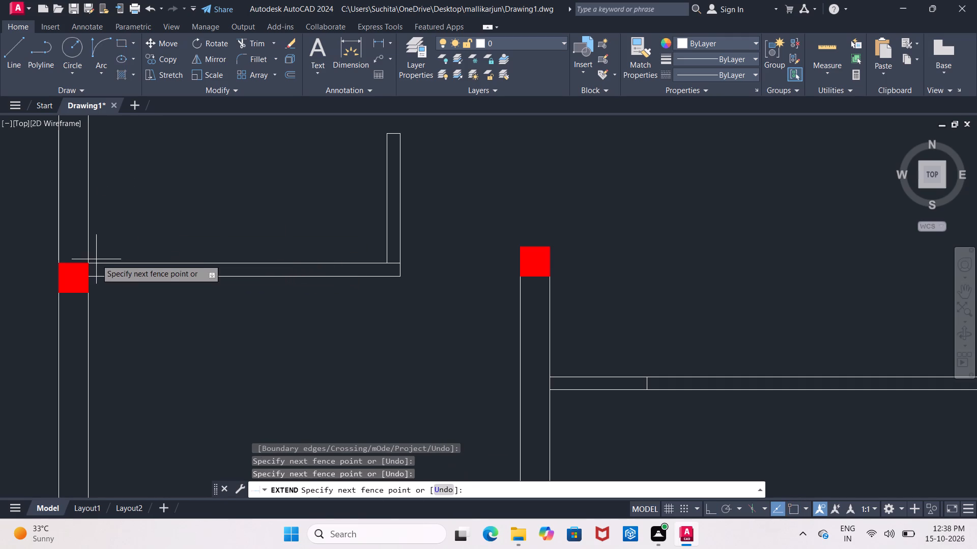
triple_click(98, 265)
click(99, 264)
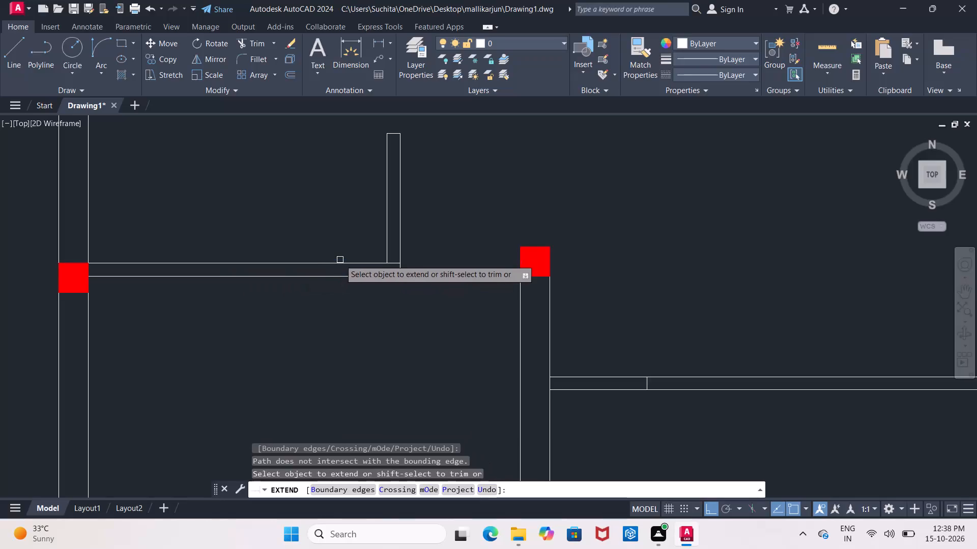
click(341, 262)
click(346, 262)
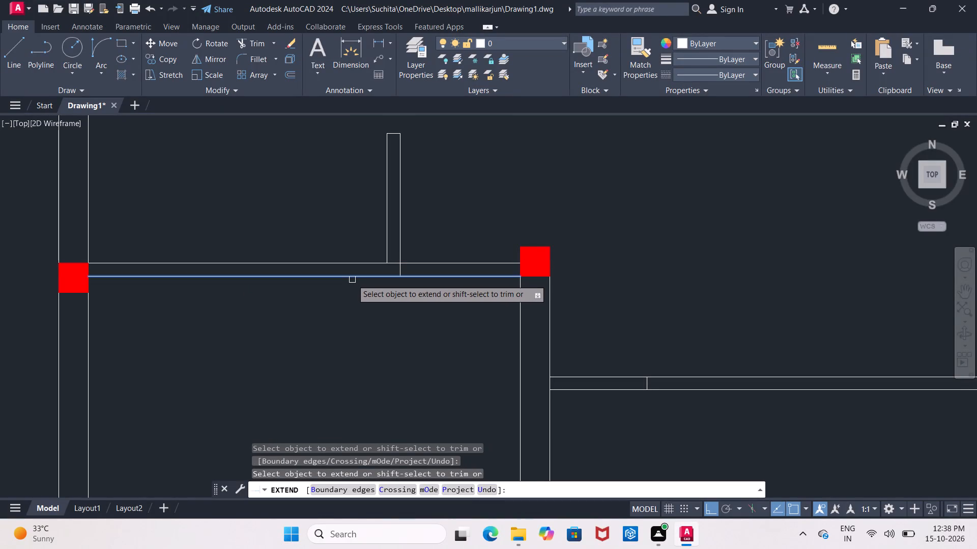
key(Escape)
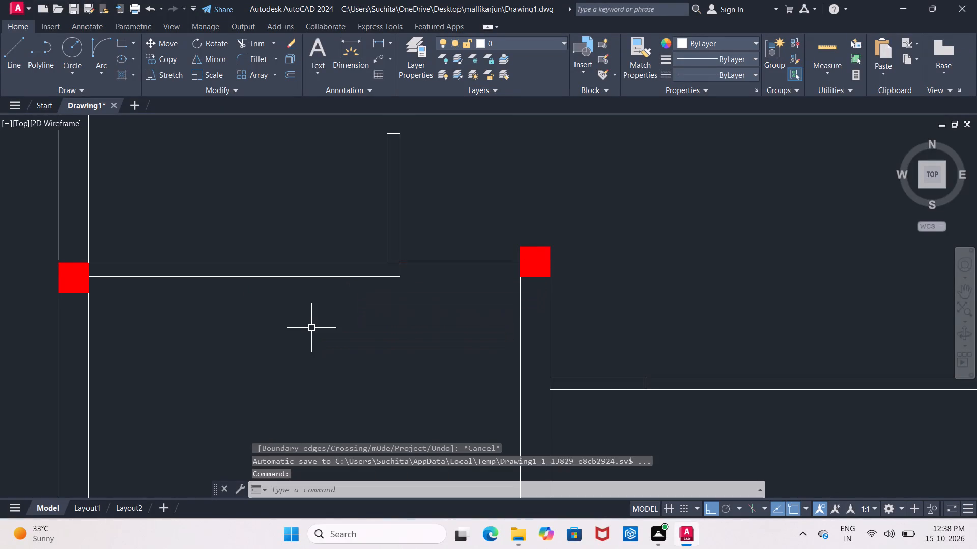
Offset the north line of the southwest bedroom's north wall 9" to the south.
key(o)
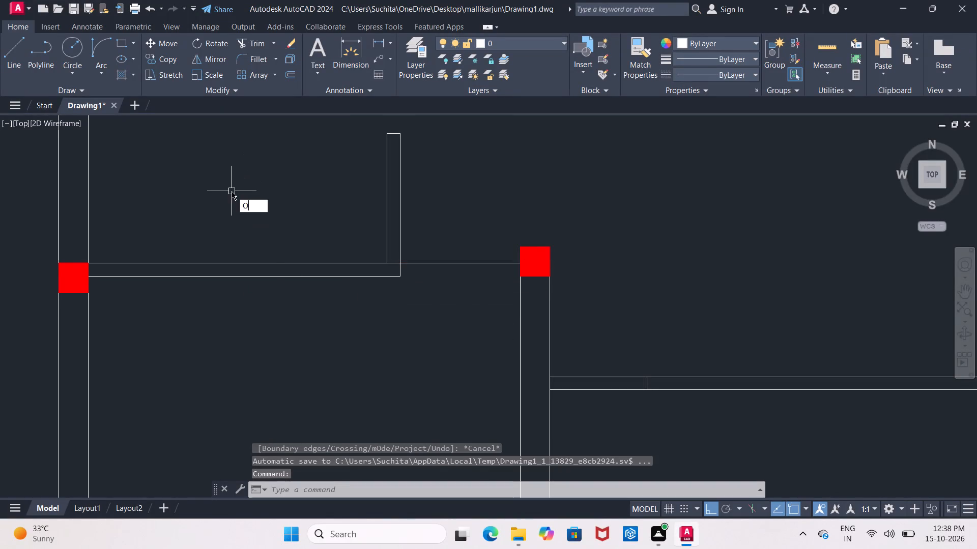
key(Return)
text(9")
key(Return)
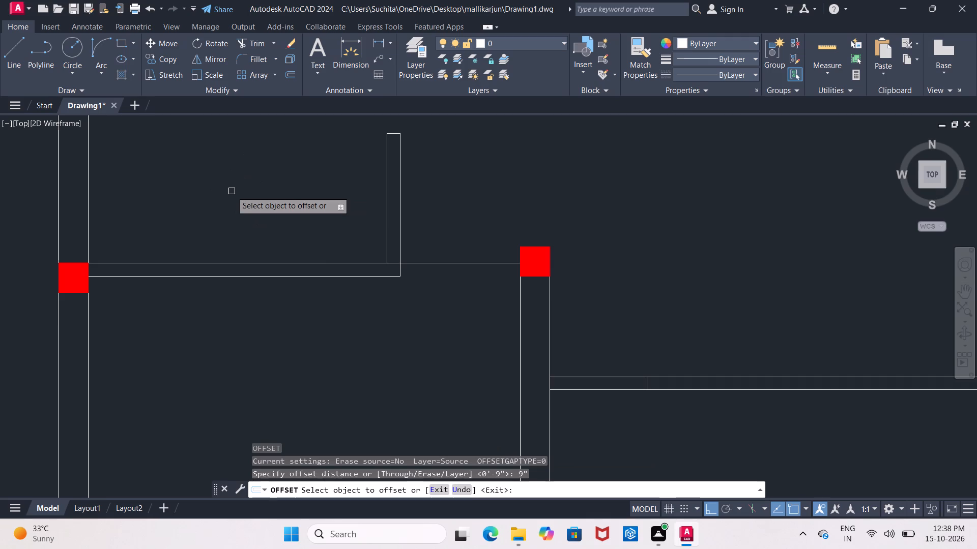
click(213, 262)
click(213, 294)
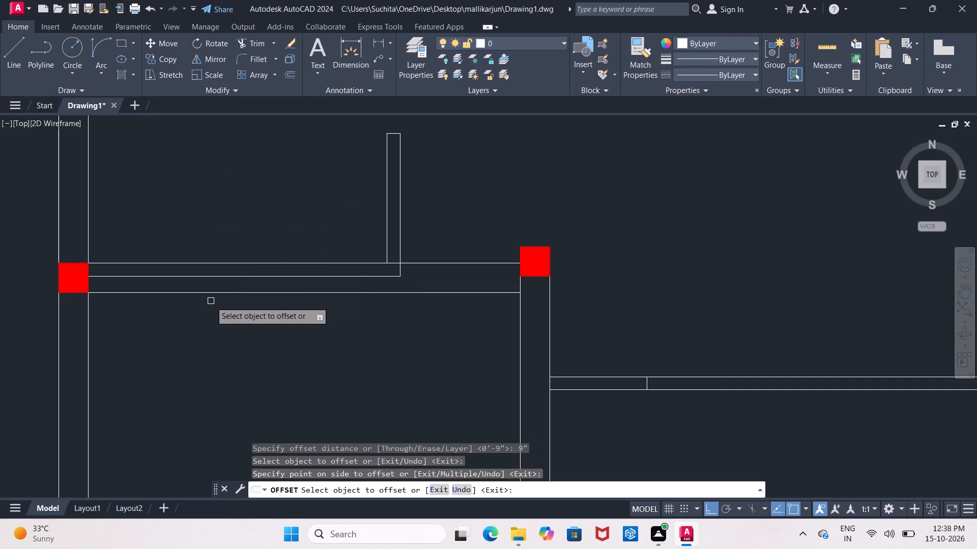
key(Escape)
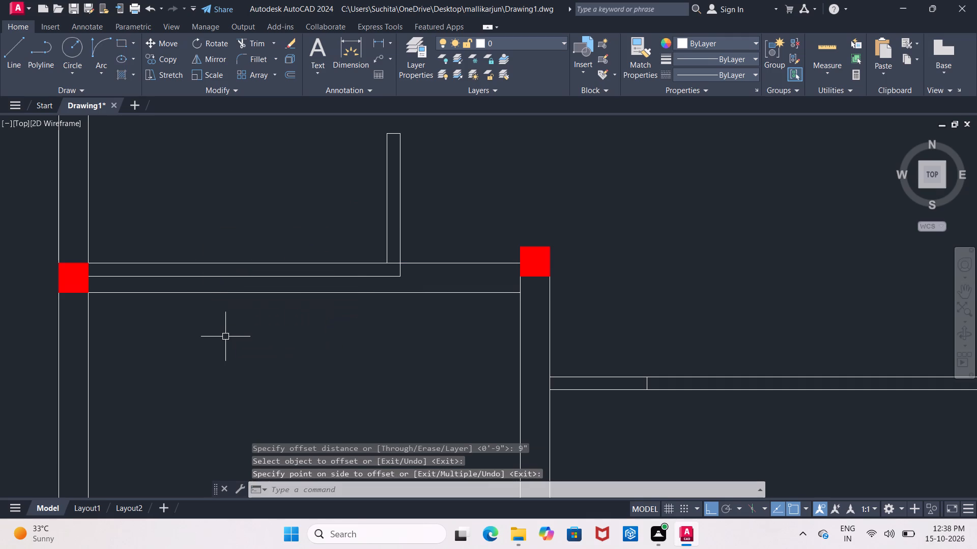
Delete the old middle line of the southwest bedroom's north wall.
click(285, 274)
key(Delete)
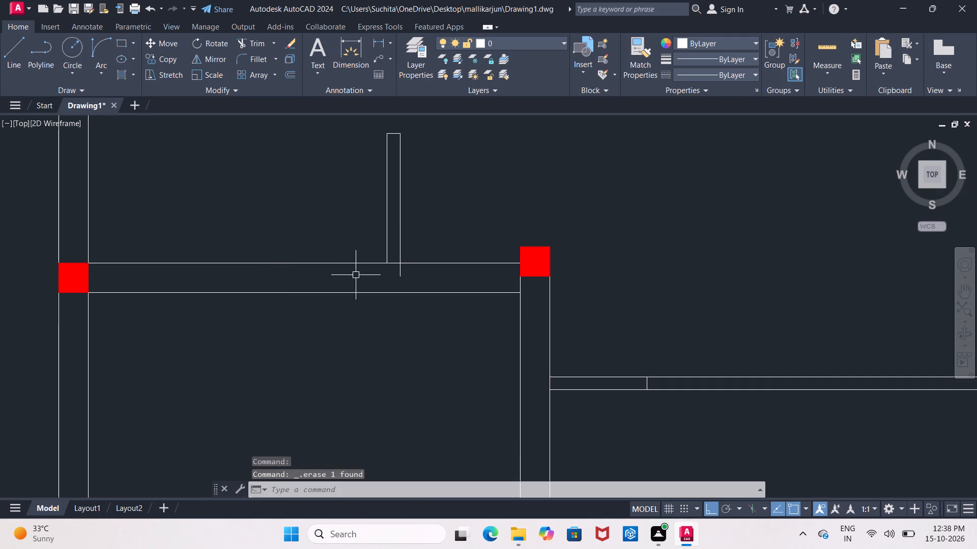
Extend the new south line of the southwest bedroom's north wall east to the outer line of the bedroom's east wall.
middle_drag(304, 277, 224, 278)
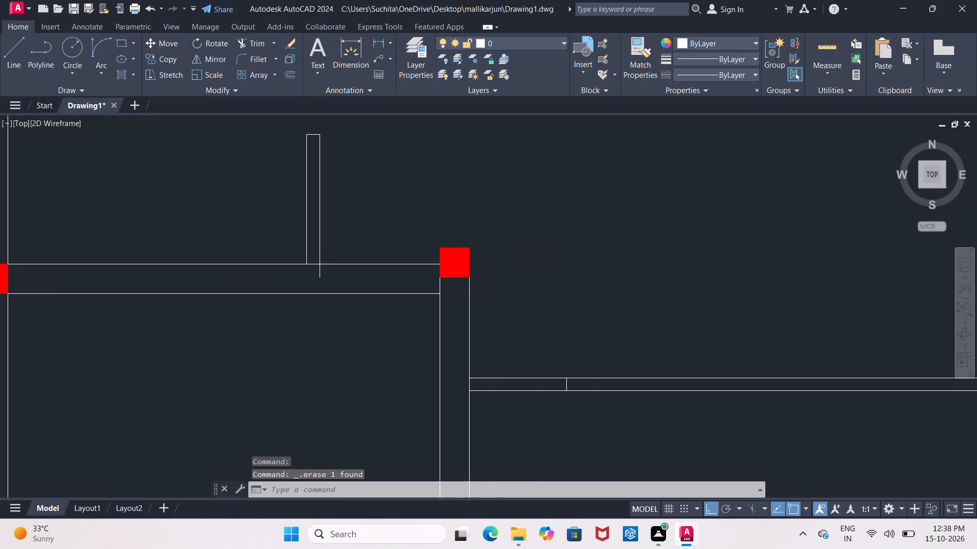
key(Escape)
text(EX)
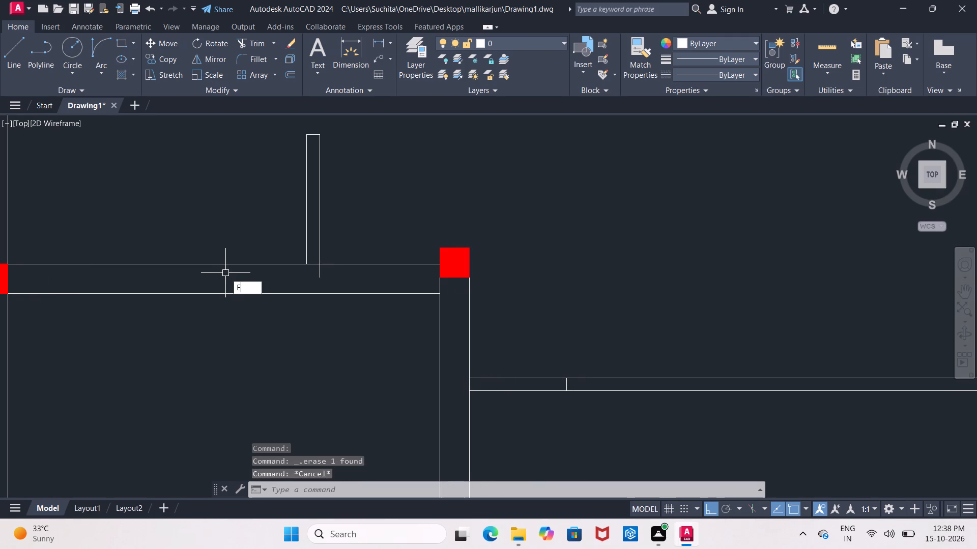
click(267, 302)
click(283, 294)
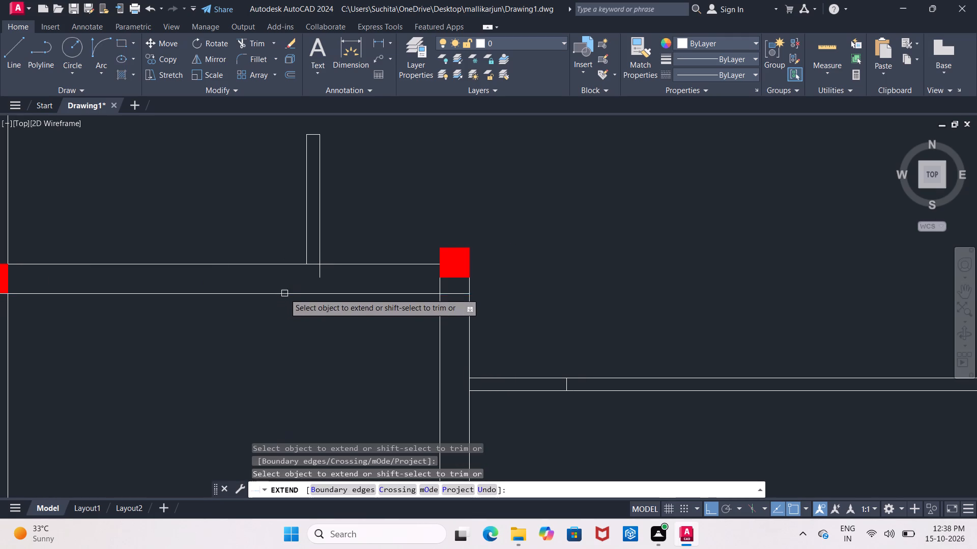
click(286, 264)
middle_drag(383, 312, 369, 311)
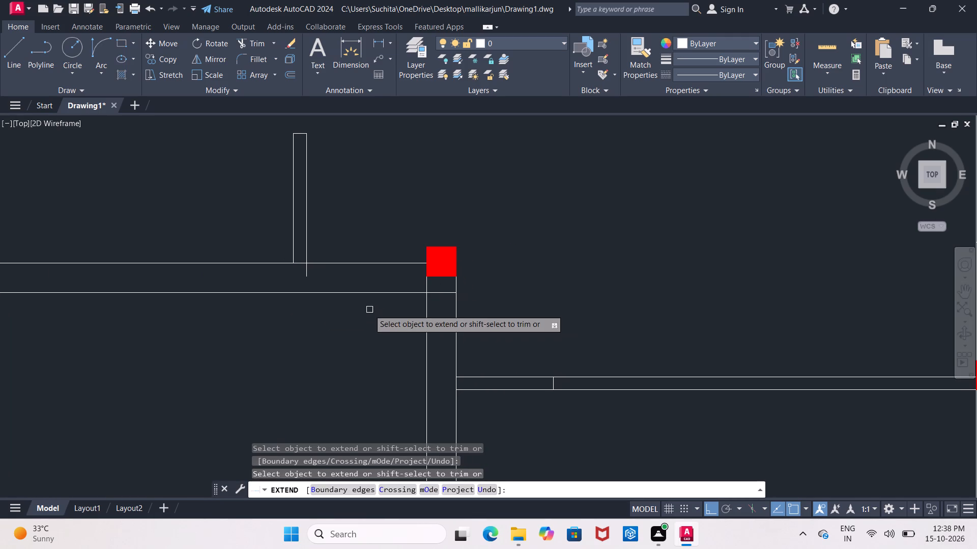
key(Escape)
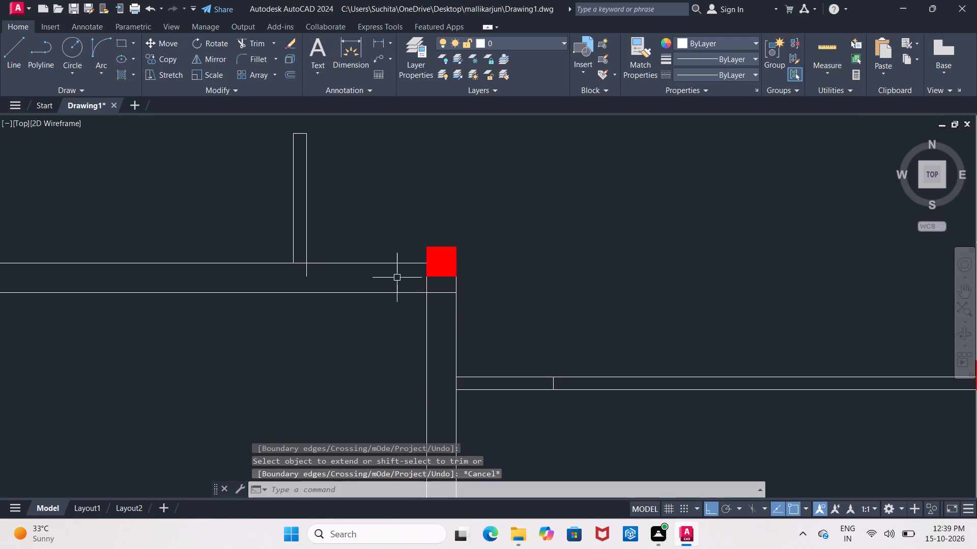
Delete the three lines of the former kitchen's short east stub wall.
scroll(392, 247, down, 2)
middle_click(390, 245)
click(320, 186)
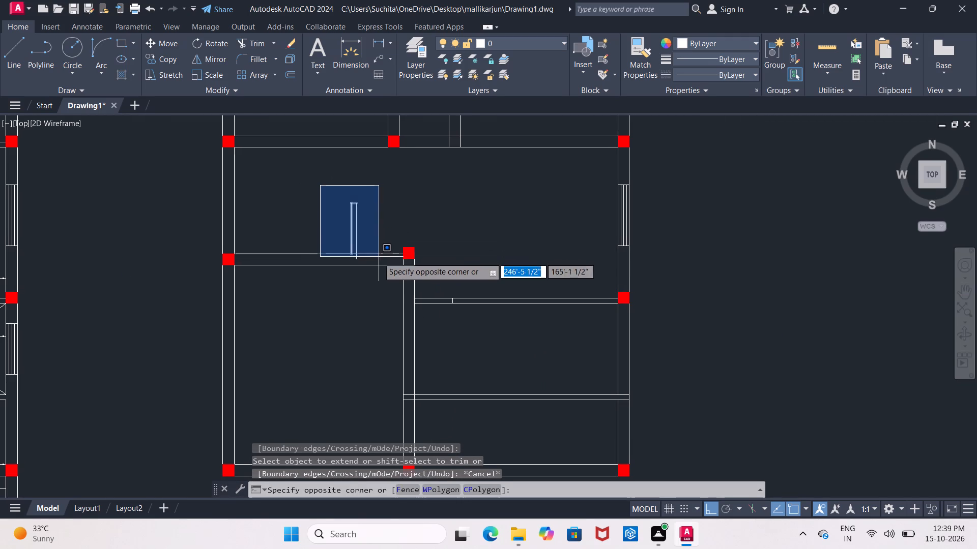
click(378, 259)
key(Delete)
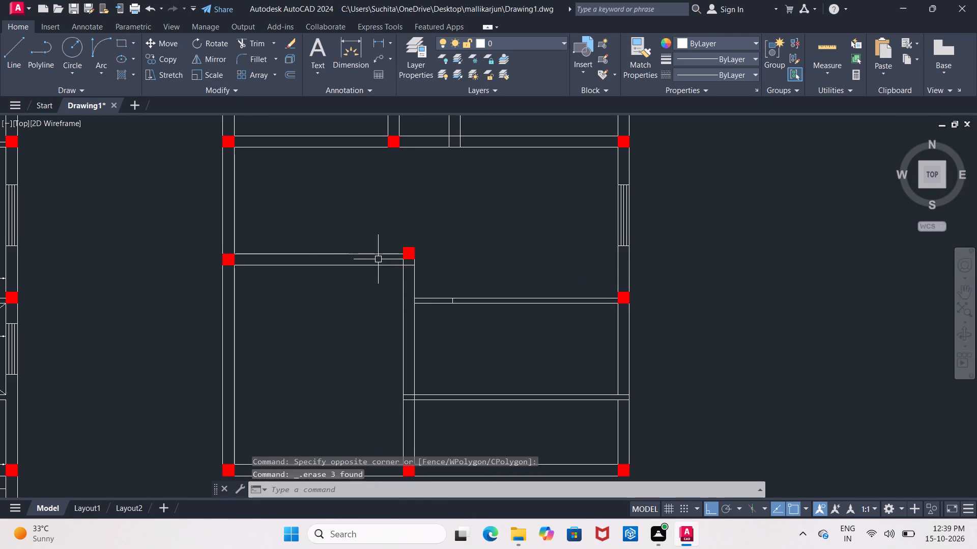
Compare the whole reworked plan with the original floor plan beside it for walls still needing changes.
middle_drag(390, 264, 674, 269)
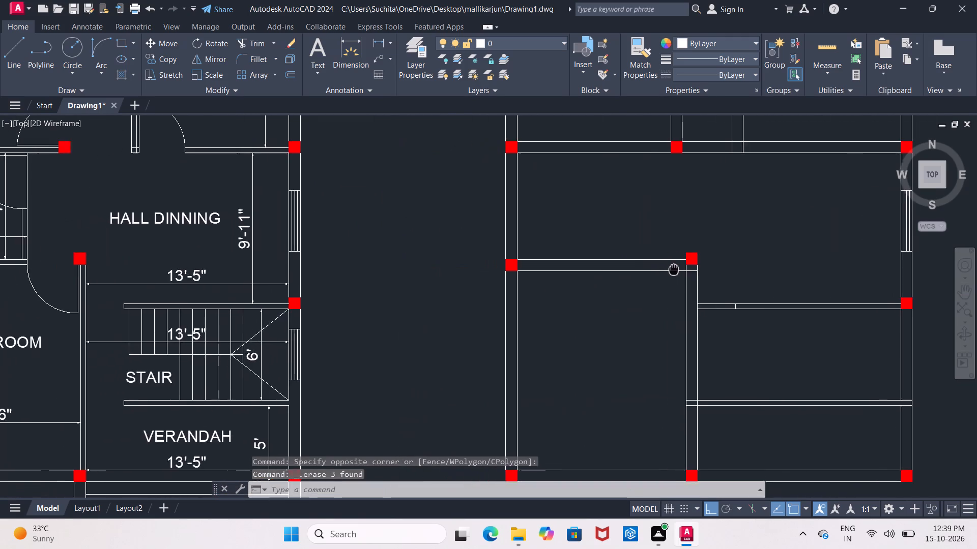
middle_drag(674, 269, 678, 272)
scroll(678, 272, down, 1)
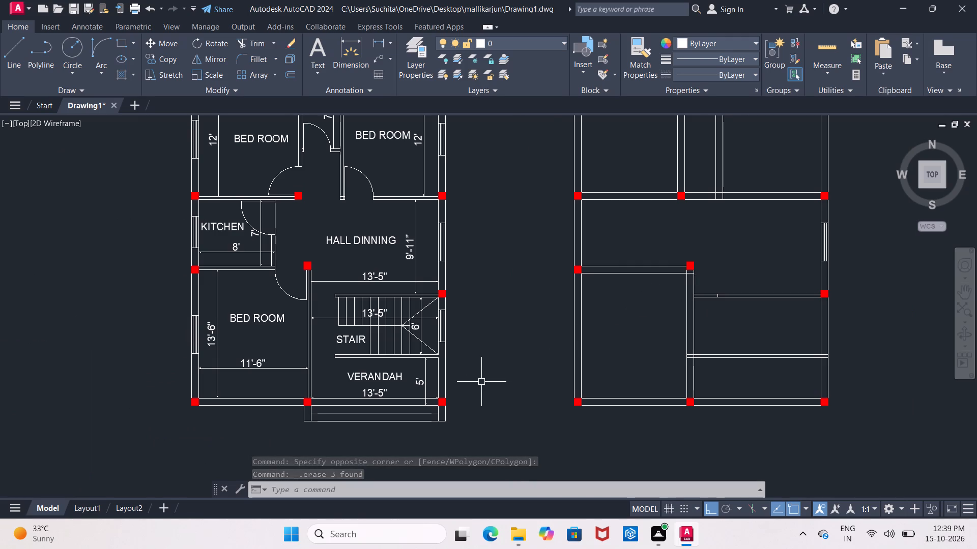
scroll(491, 387, down, 1)
middle_drag(491, 387, 328, 350)
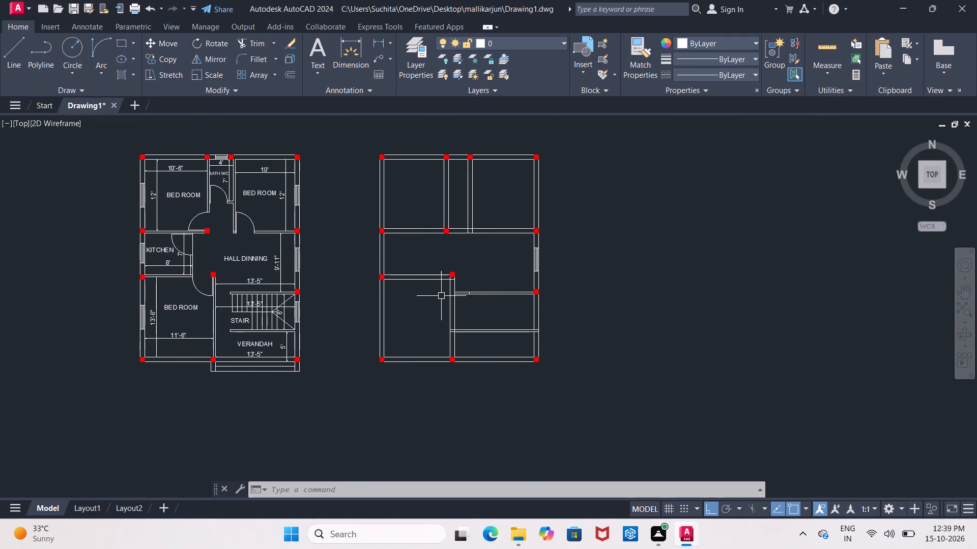
scroll(446, 298, up, 2)
middle_drag(435, 312, 407, 340)
scroll(405, 342, down, 1)
middle_drag(407, 340, 385, 361)
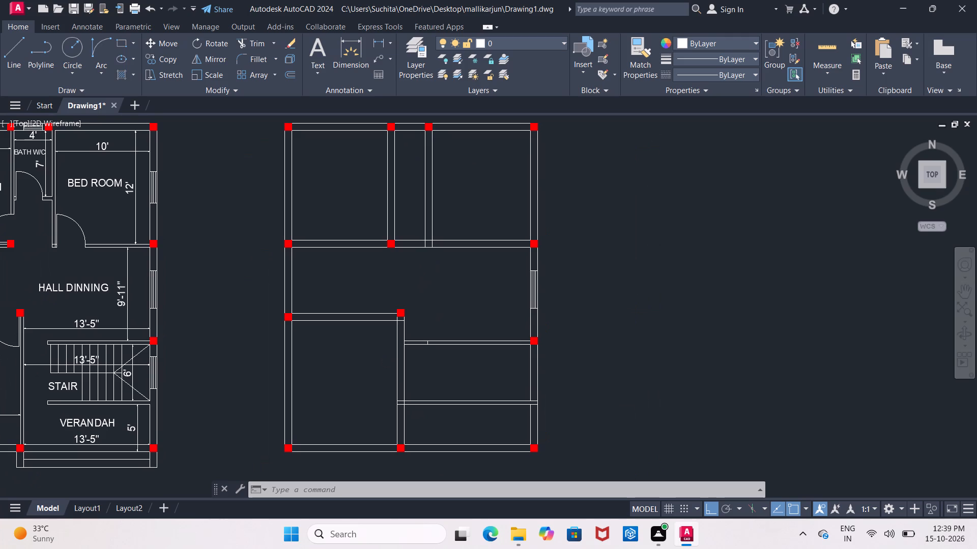
scroll(385, 361, down, 1)
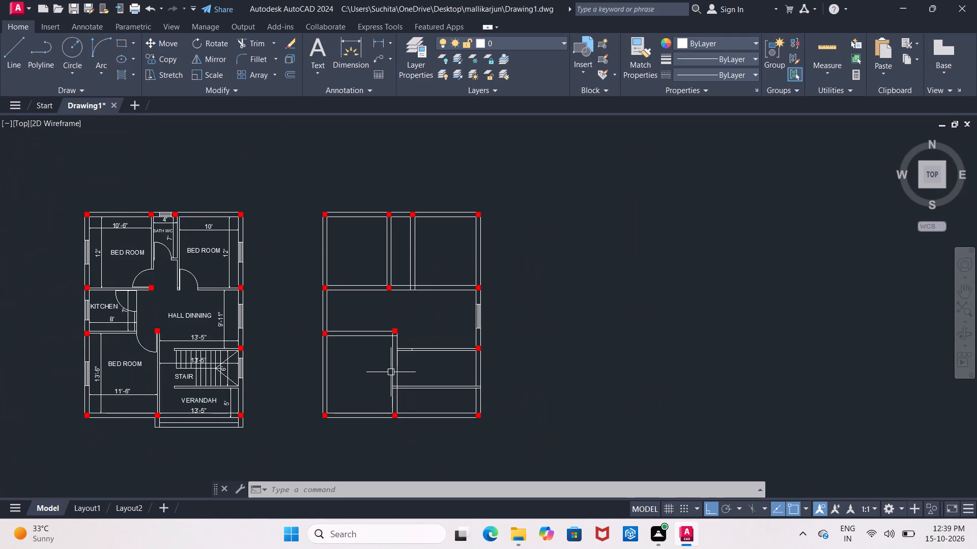
Offset the south line of the stair area's north wall 9" to the north.
middle_drag(386, 365, 367, 330)
scroll(422, 326, up, 3)
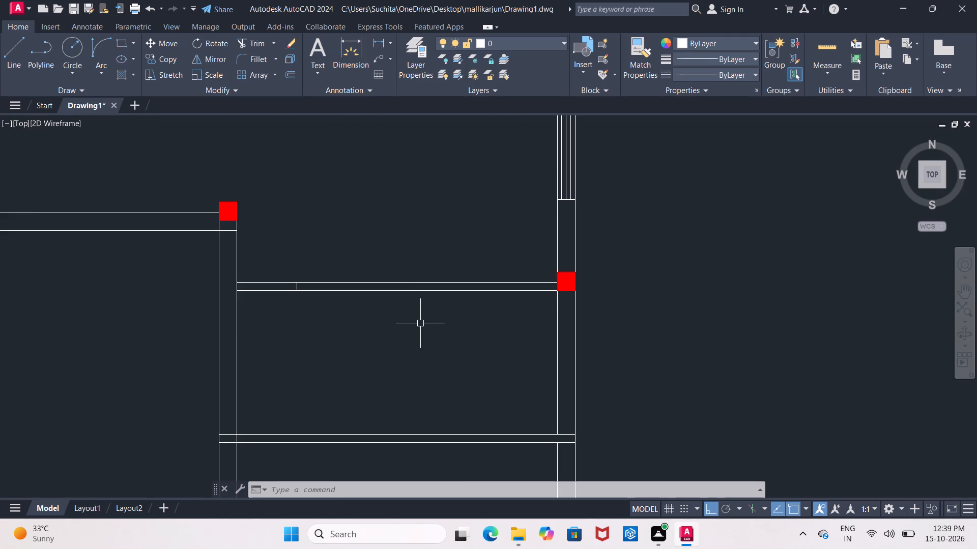
middle_drag(477, 339, 369, 324)
key(Escape)
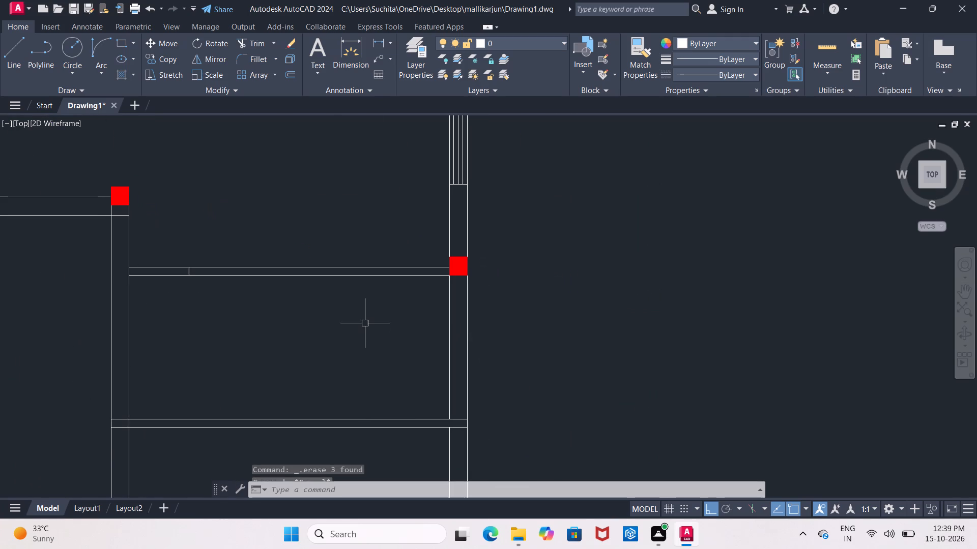
key(o)
key(Return)
text(9")
key(Return)
click(357, 274)
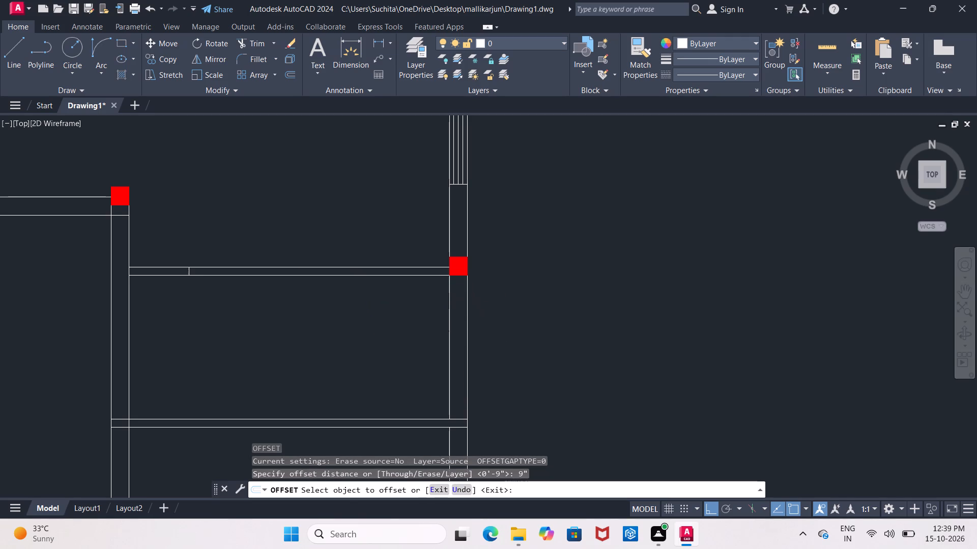
click(354, 257)
key(Escape)
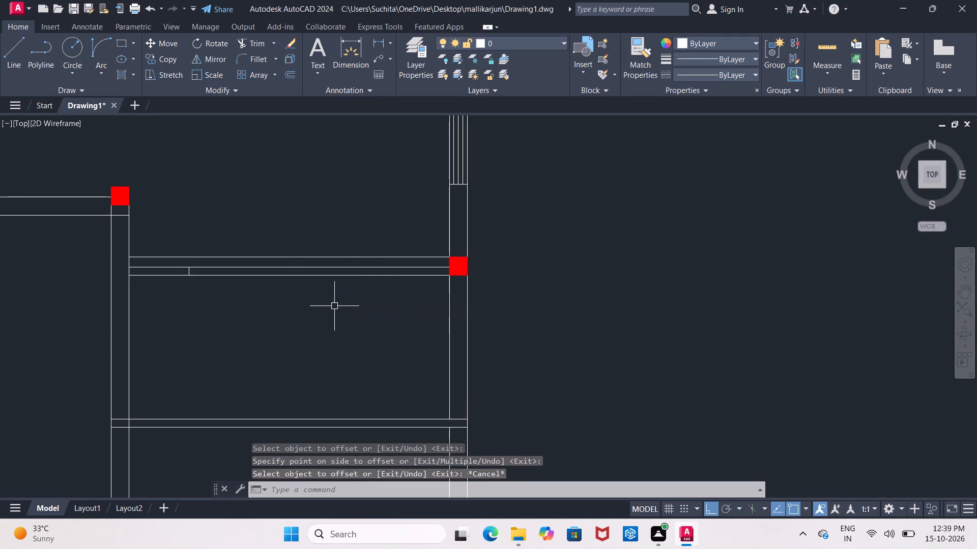
Delete the old middle line of the stair area's north wall and the short cap line near its west end.
scroll(283, 283, up, 1)
click(266, 258)
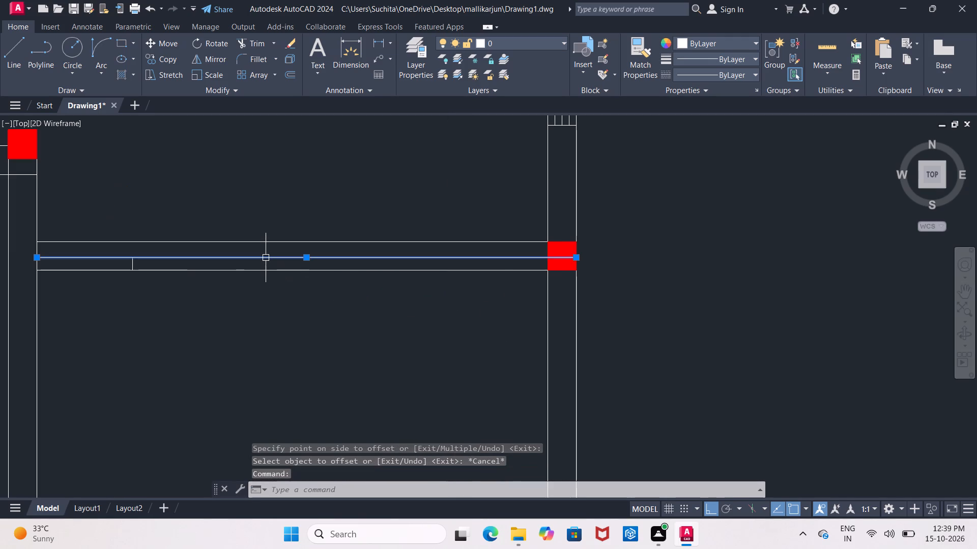
key(Delete)
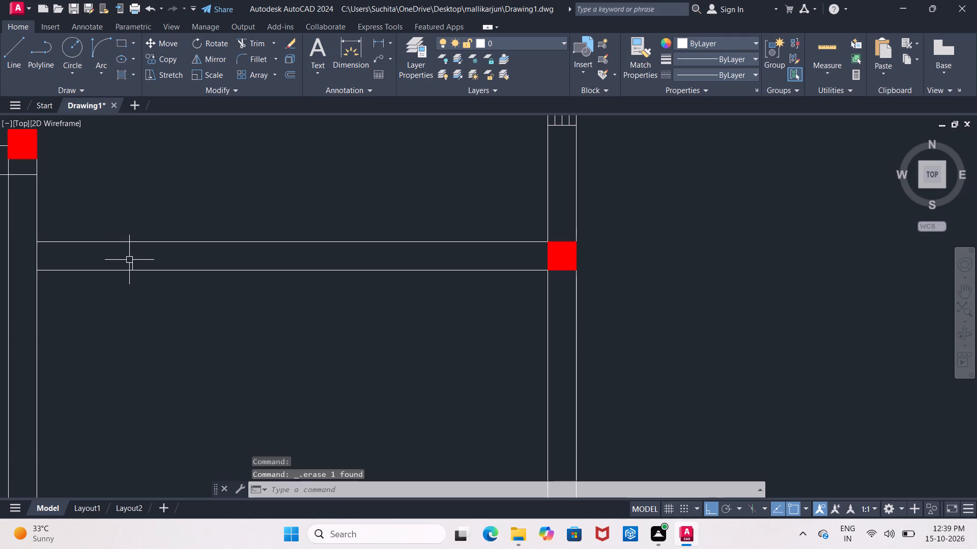
click(131, 261)
key(Delete)
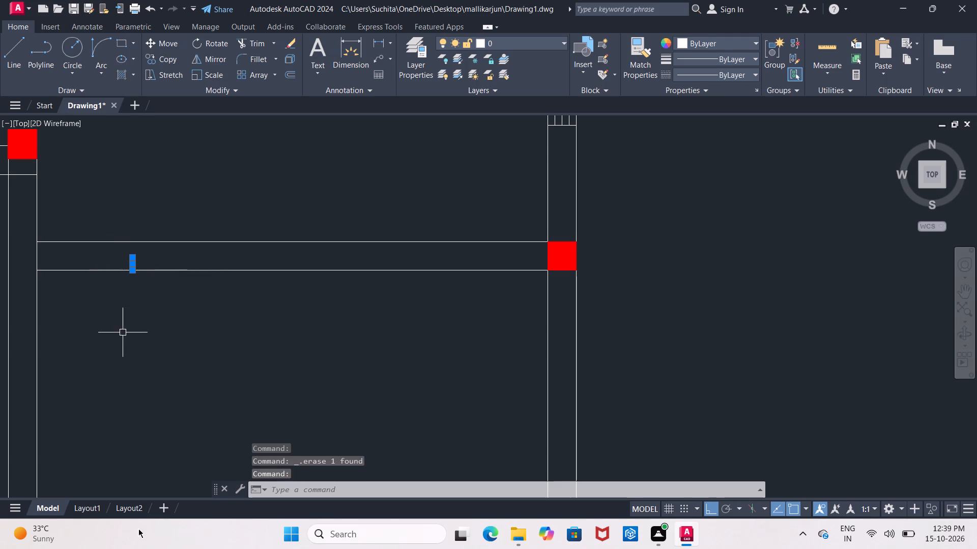
Delete the selected short cap line near the west end of the stair area's north wall.
key(Delete)
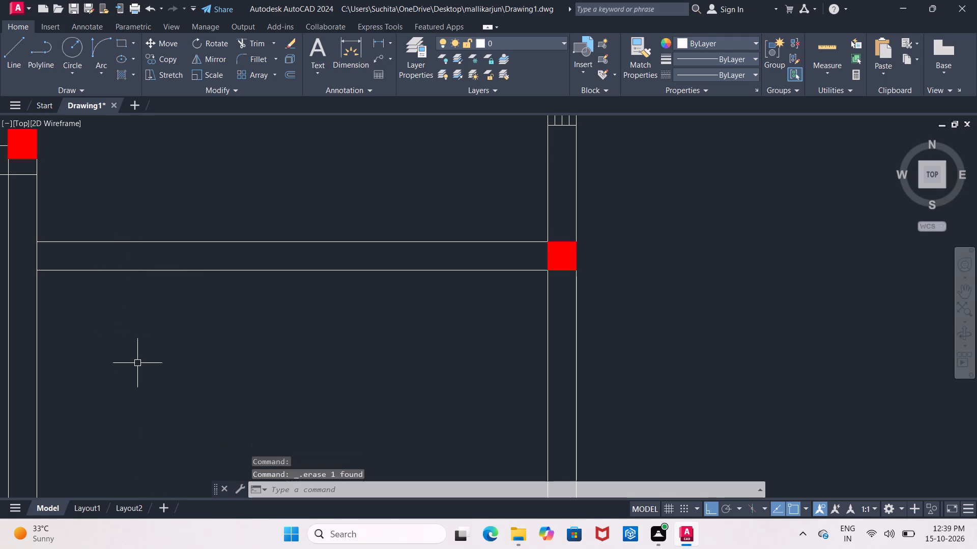
Extend both lines of the stair area's north wall west to the outer line of the adjoining vertical wall.
text(EX)
click(182, 393)
click(131, 270)
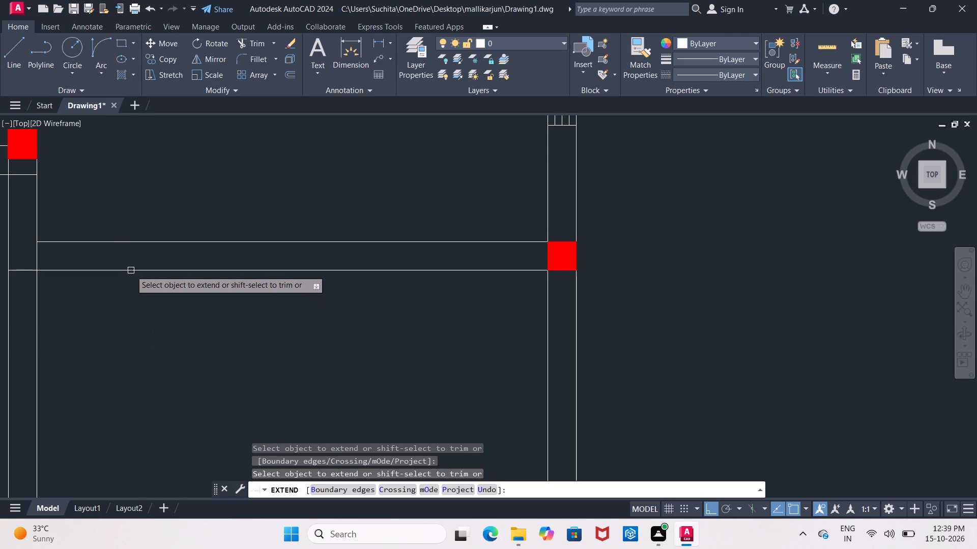
click(131, 243)
triple_click(250, 268)
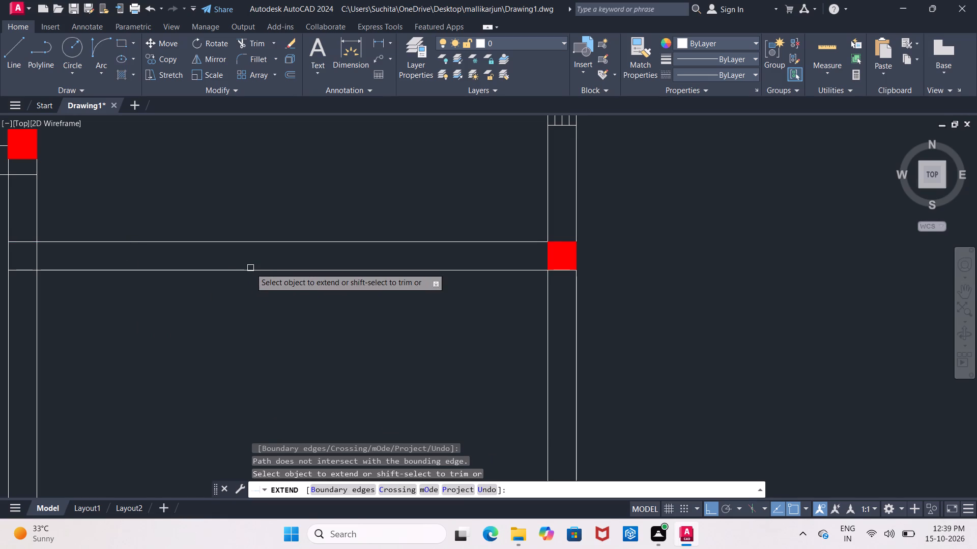
triple_click(264, 244)
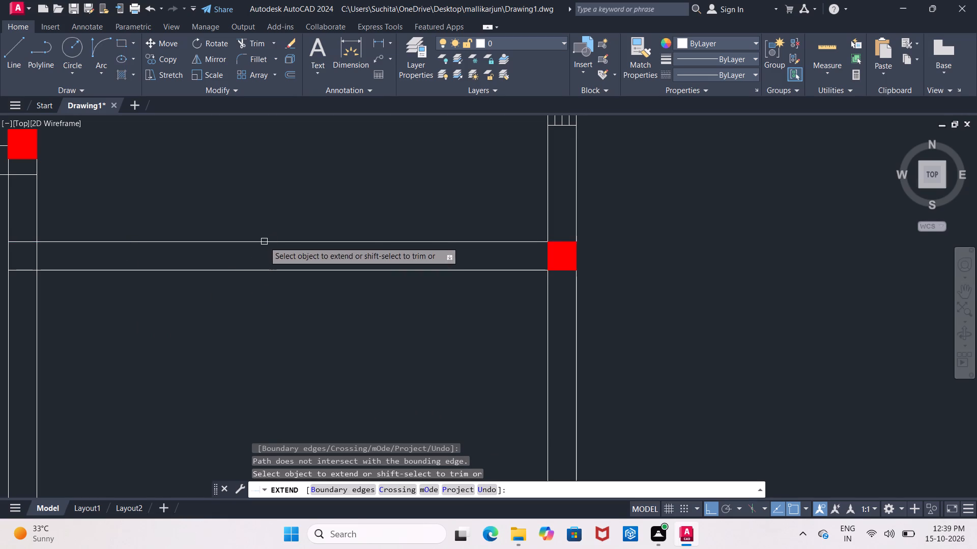
Extend the east wall's inner and outer lines across the hall's window opening between the red columns.
scroll(278, 309, down, 2)
double_click(384, 268)
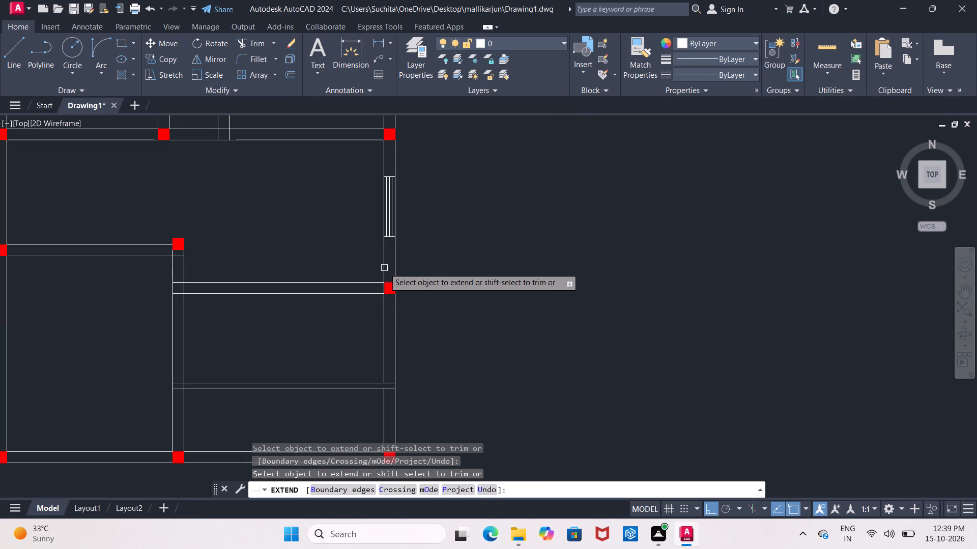
triple_click(384, 264)
click(384, 263)
drag(383, 270, 381, 308)
drag(377, 332, 377, 337)
click(378, 344)
click(380, 347)
triple_click(384, 354)
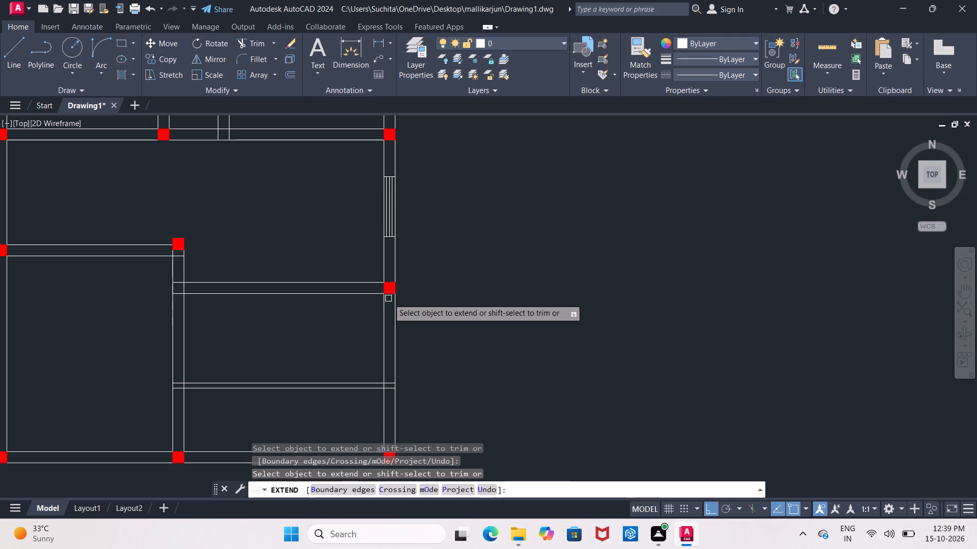
drag(384, 272, 355, 364)
middle_drag(343, 357, 317, 493)
scroll(329, 443, down, 1)
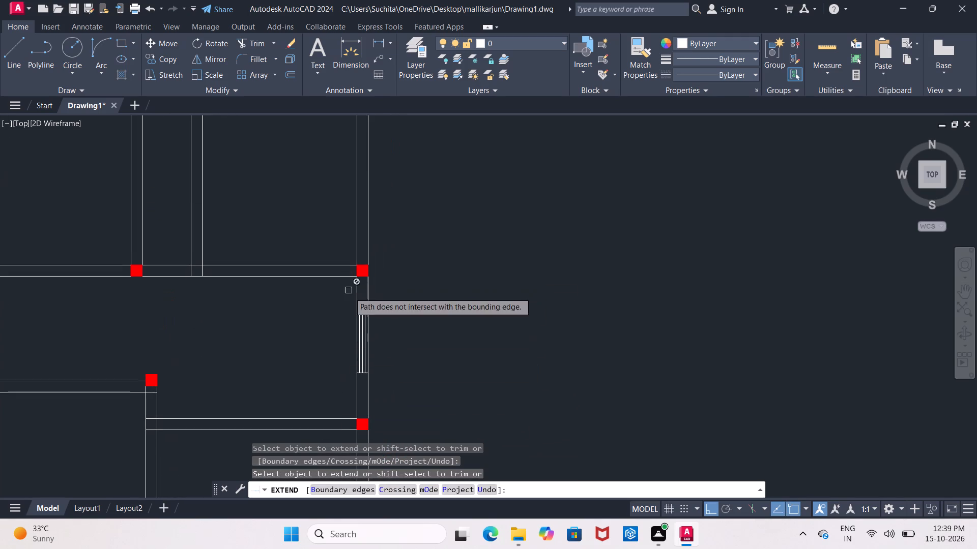
double_click(357, 292)
click(358, 257)
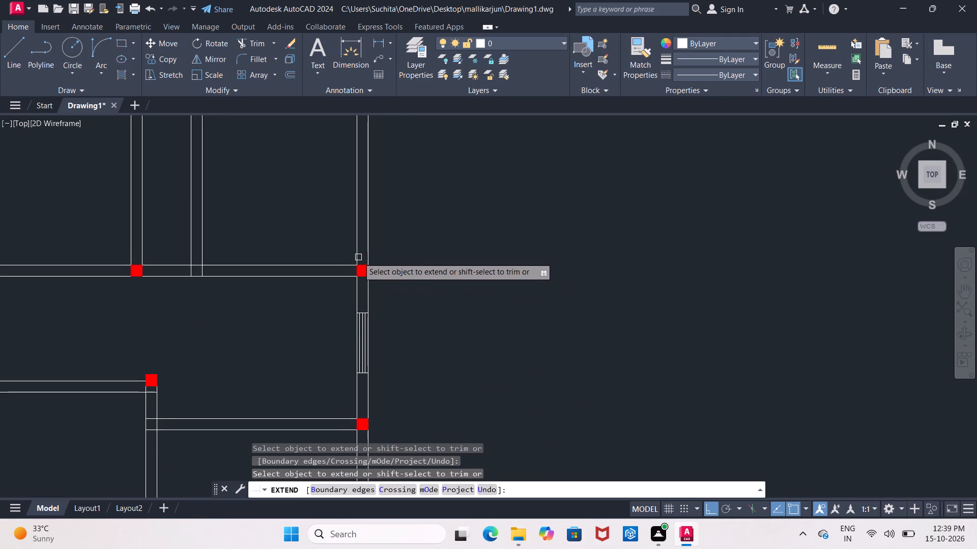
double_click(370, 254)
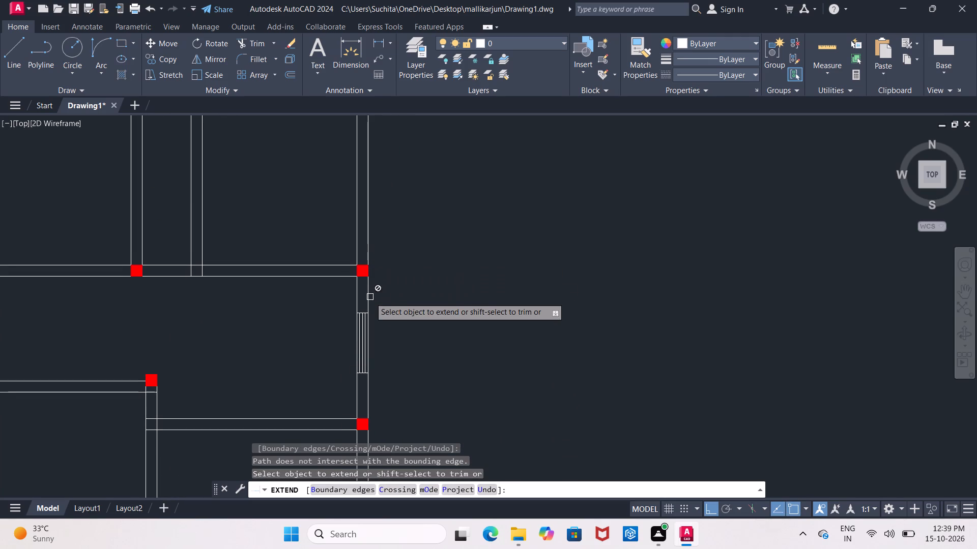
click(368, 300)
scroll(410, 338, down, 1)
middle_drag(411, 337, 392, 276)
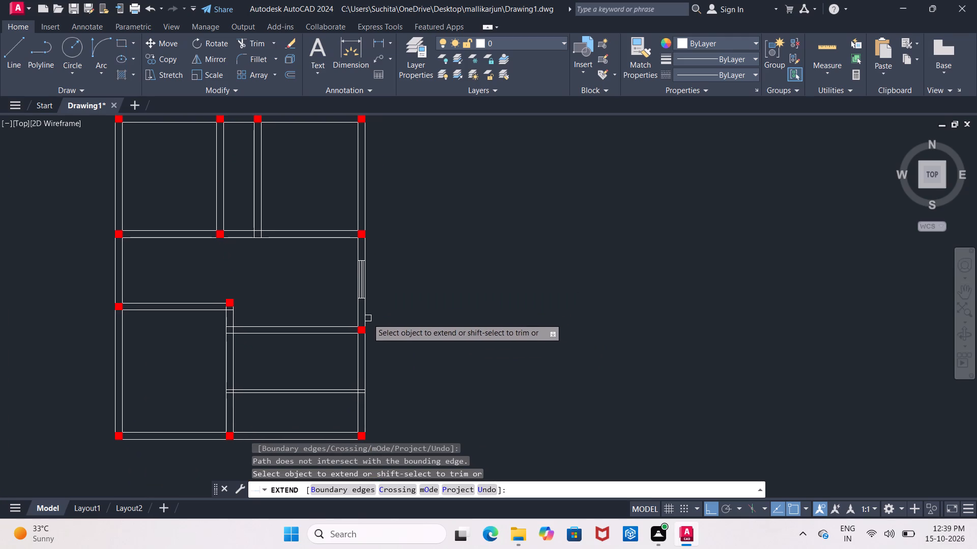
click(366, 320)
click(364, 364)
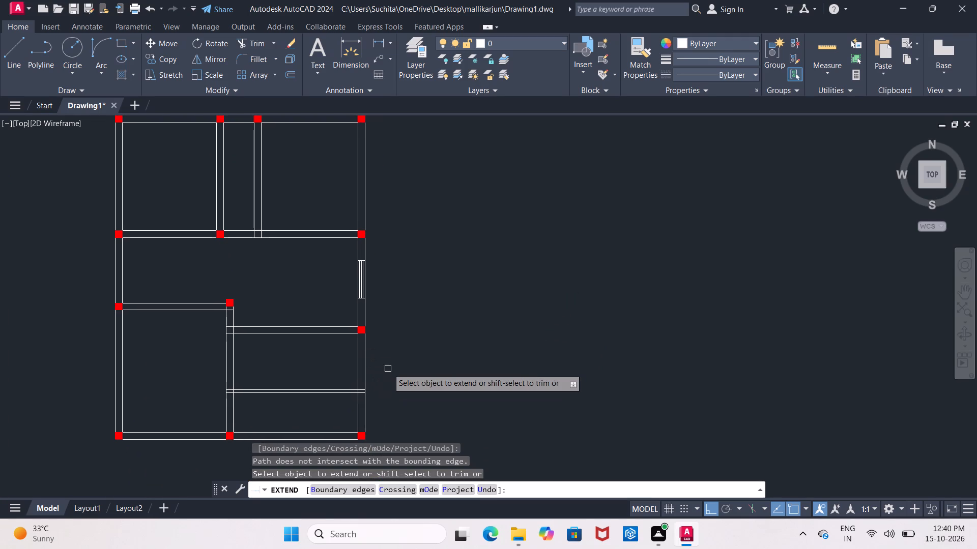
key(Escape)
key(grave)
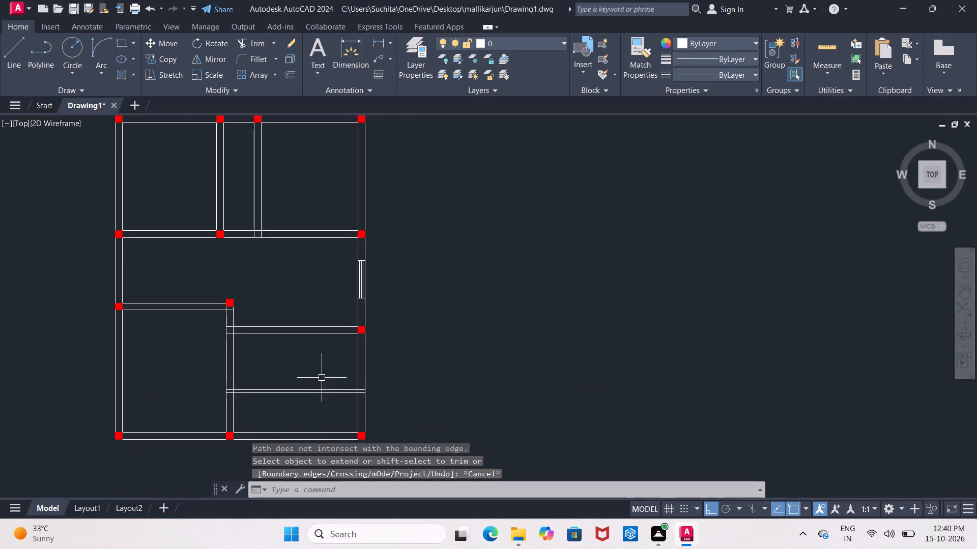
Delete the window symbol in the hall's east wall.
scroll(346, 360, up, 1)
click(346, 192)
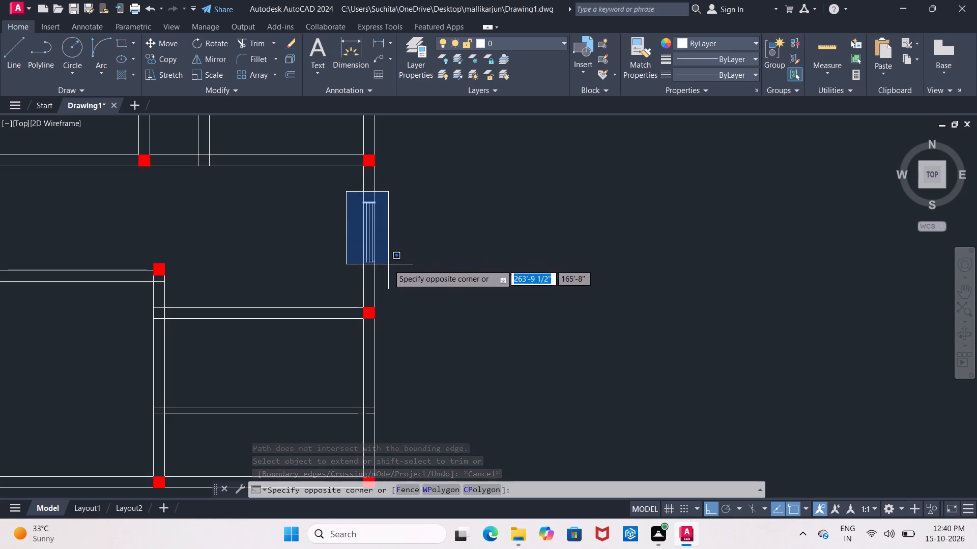
click(390, 270)
key(Delete)
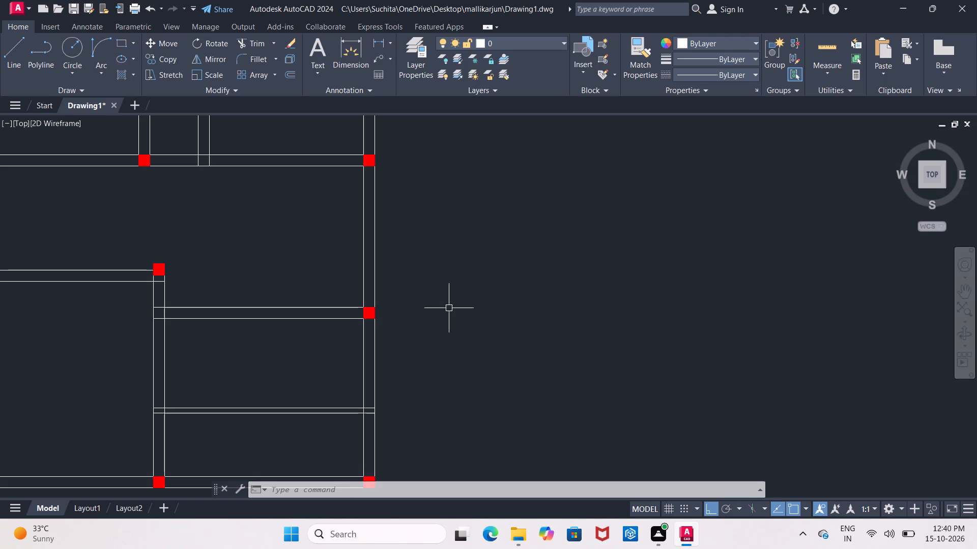
Offset the north line of the wall between the stair and verandah 9" to the south.
scroll(375, 386, up, 1)
middle_drag(375, 386, 386, 303)
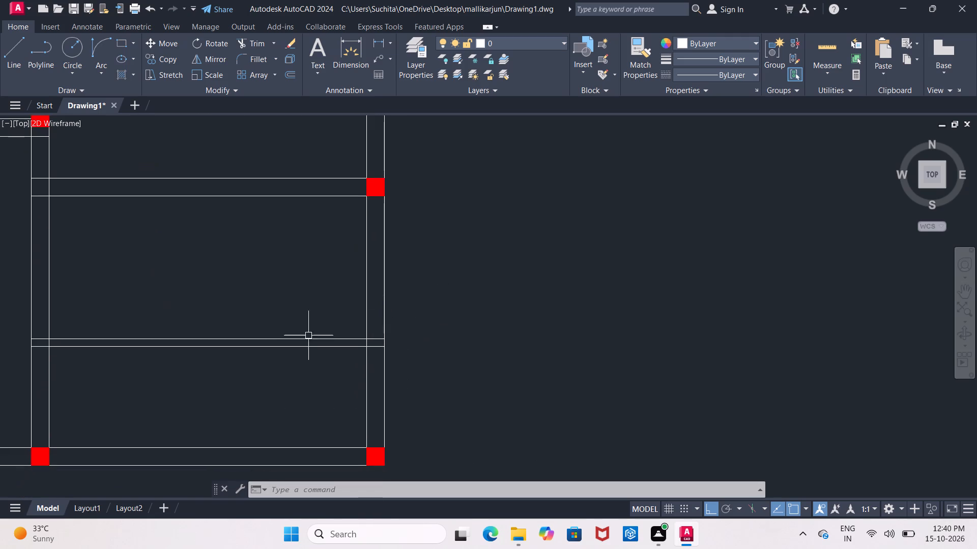
middle_drag(296, 323, 350, 315)
key(Escape)
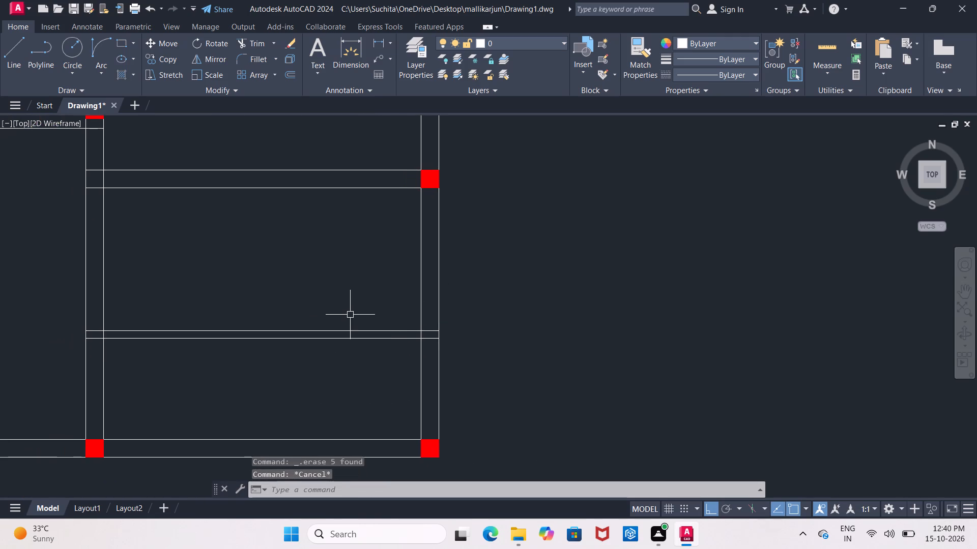
key(o)
key(Return)
text(9")
key(Return)
click(343, 332)
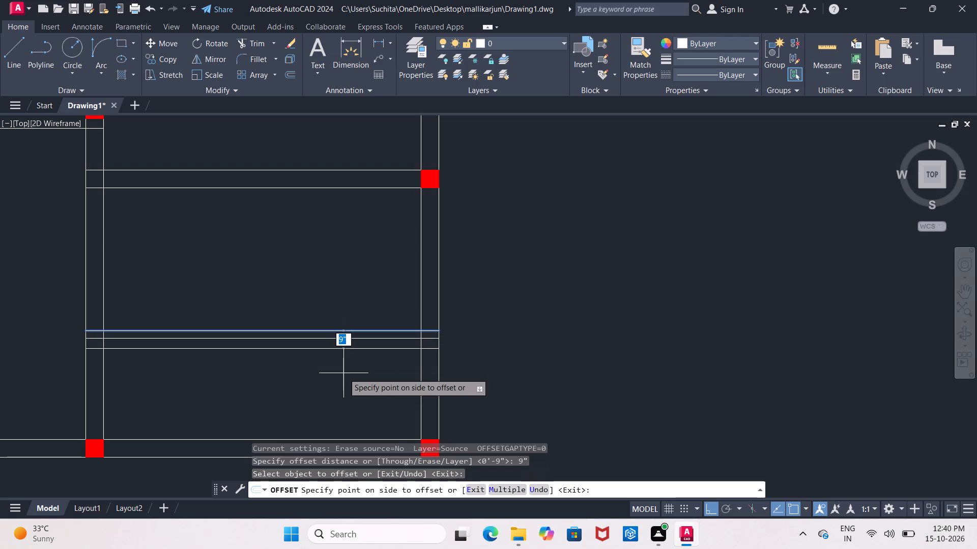
click(343, 373)
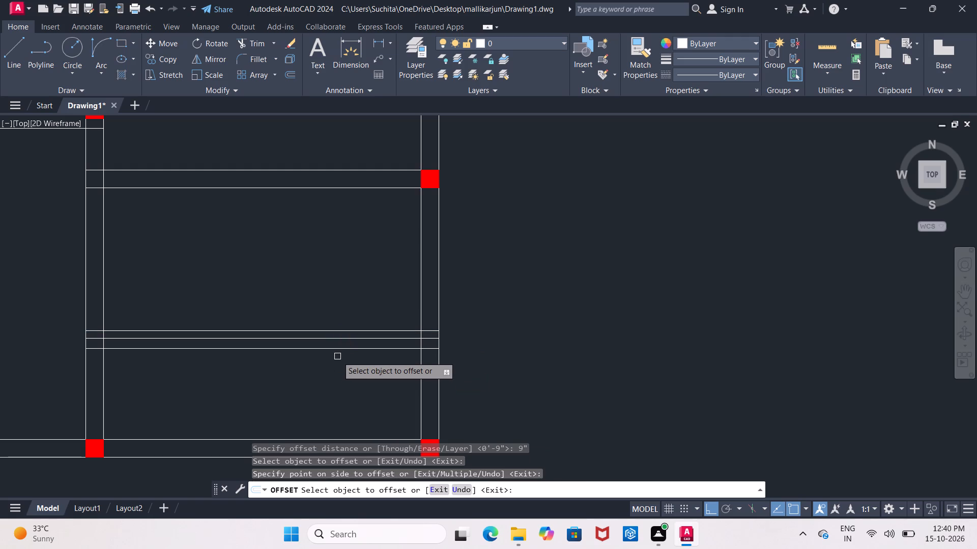
key(Escape)
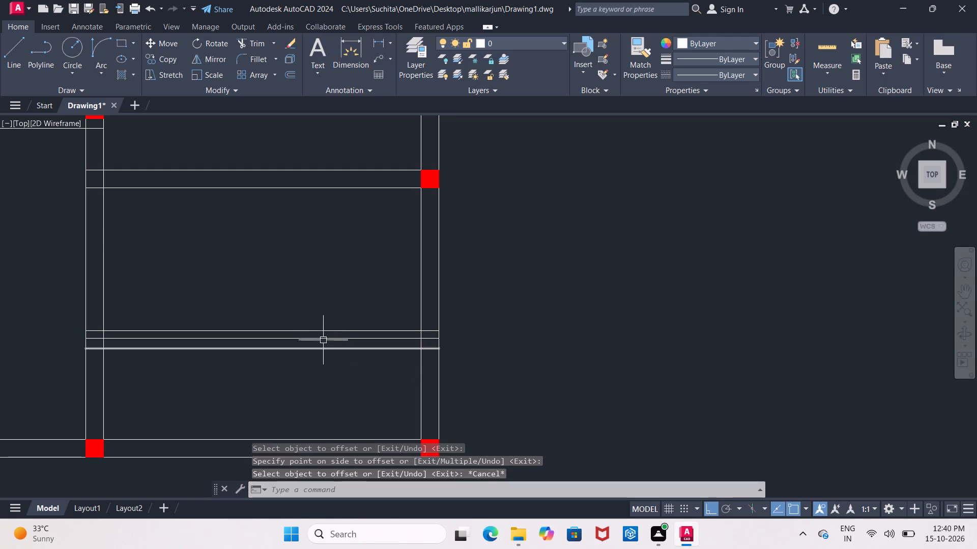
Delete the old middle line of the wall between the stair and verandah.
click(323, 337)
key(Delete)
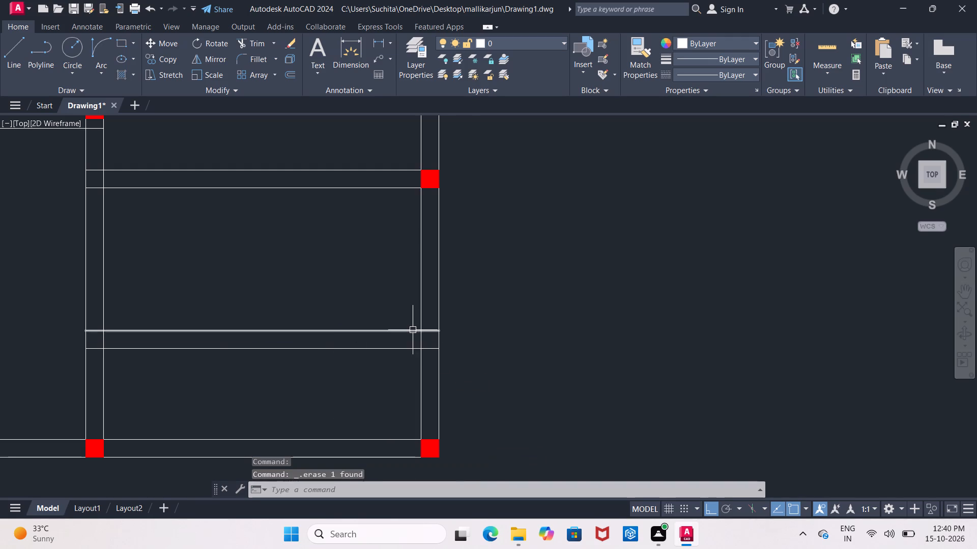
Offset the east wall's inner line and the west line of the stair area's west wall 4.5" east as centre lines.
scroll(413, 330, down, 3)
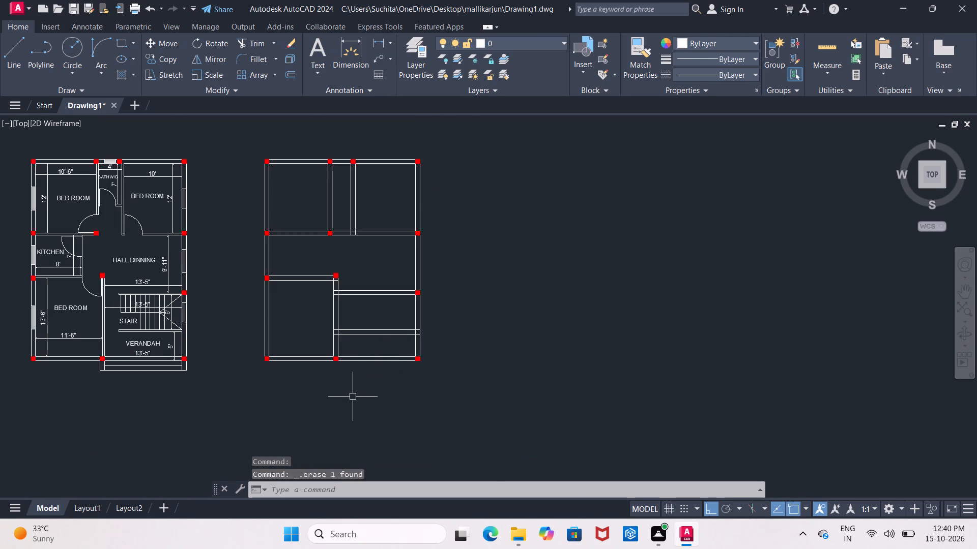
scroll(264, 278, up, 2)
middle_drag(308, 328, 293, 322)
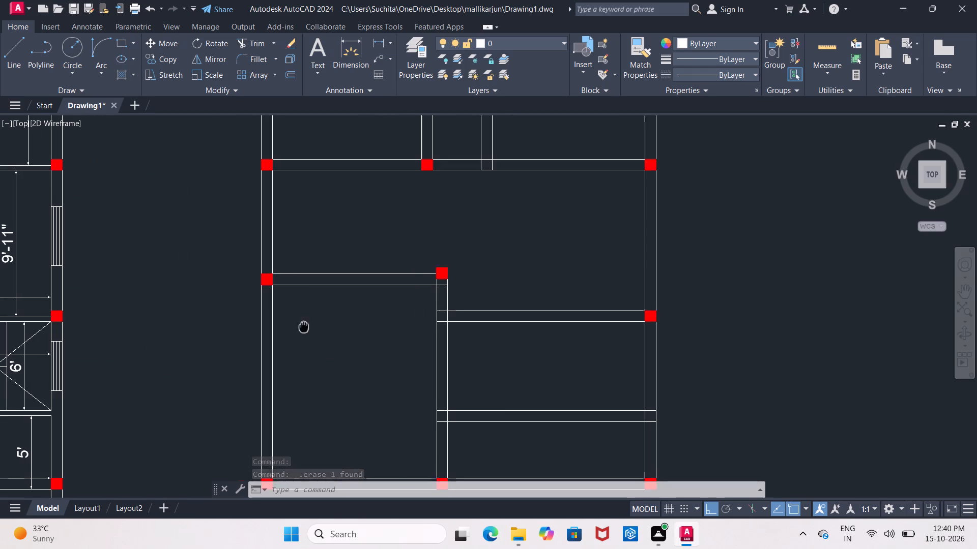
middle_drag(293, 322, 265, 316)
middle_drag(303, 318, 287, 337)
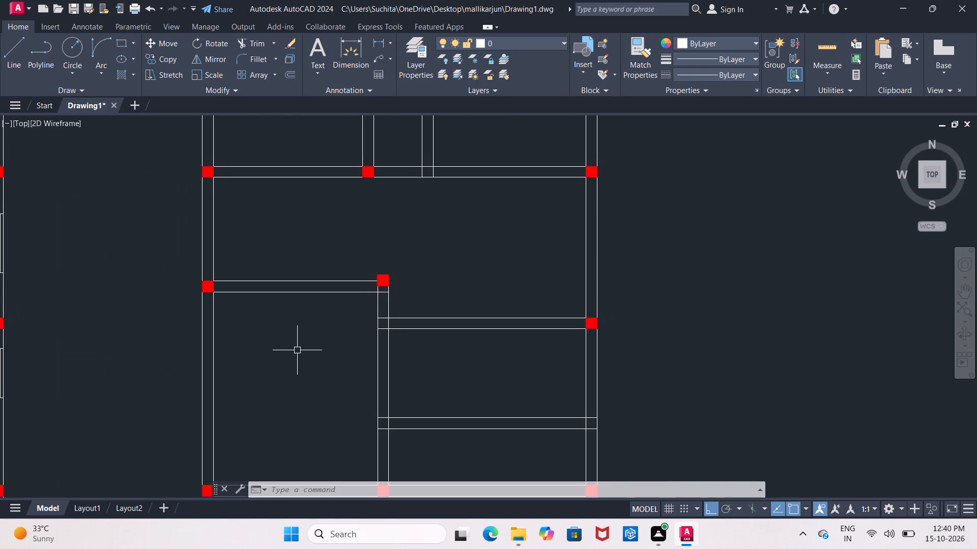
key(Escape)
key(o)
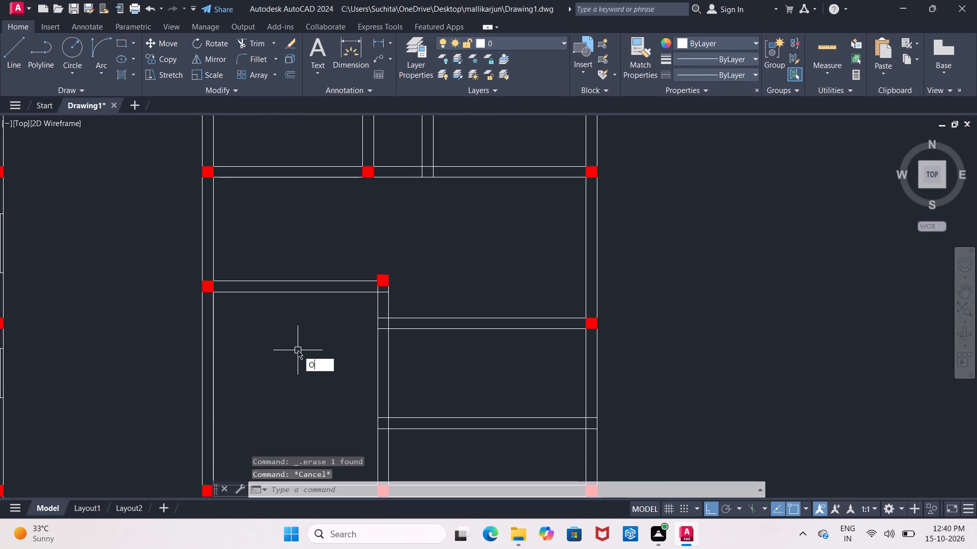
key(Return)
text(4.5")
key(Return)
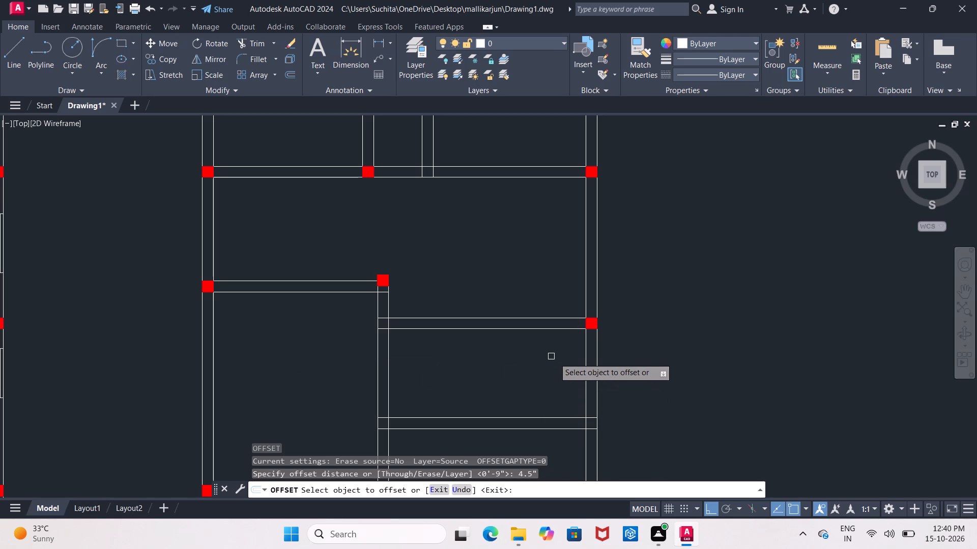
click(584, 279)
click(592, 281)
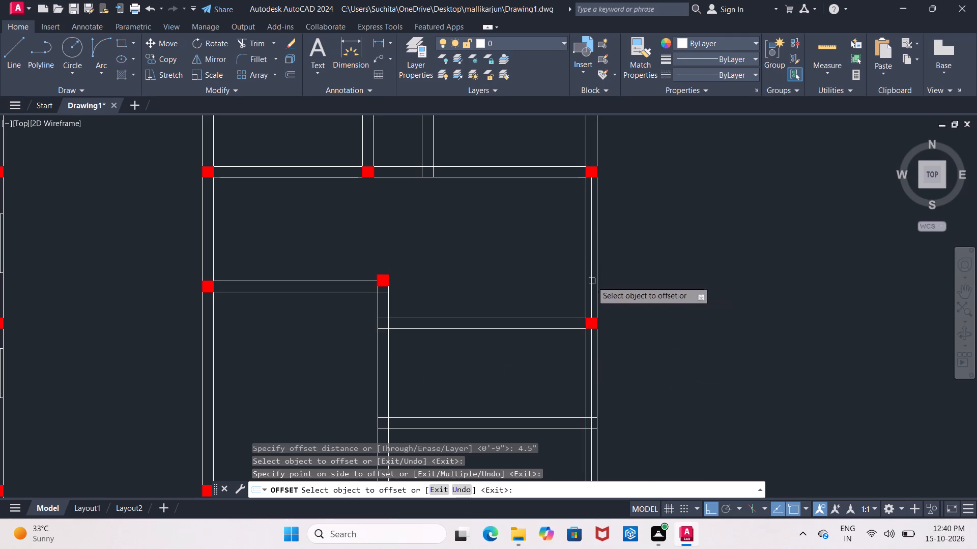
click(379, 307)
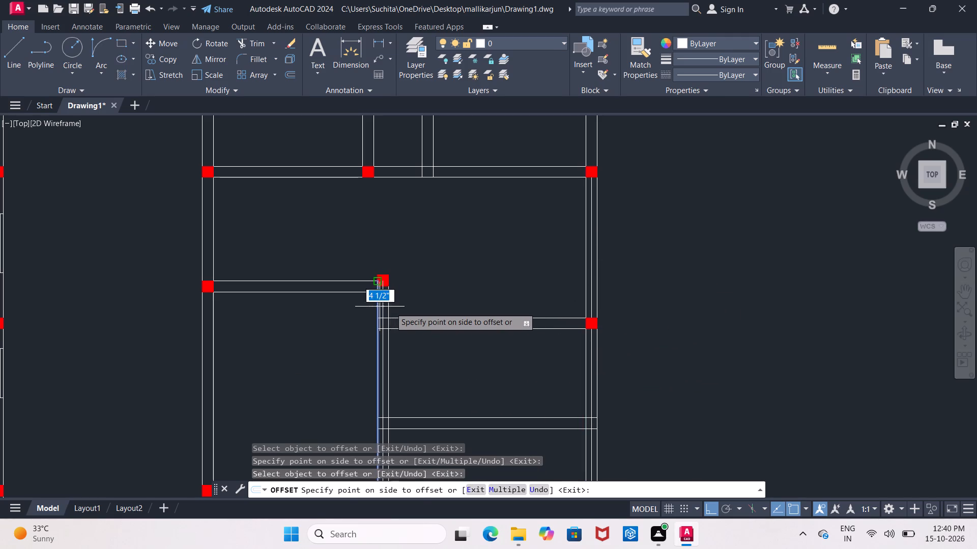
click(390, 308)
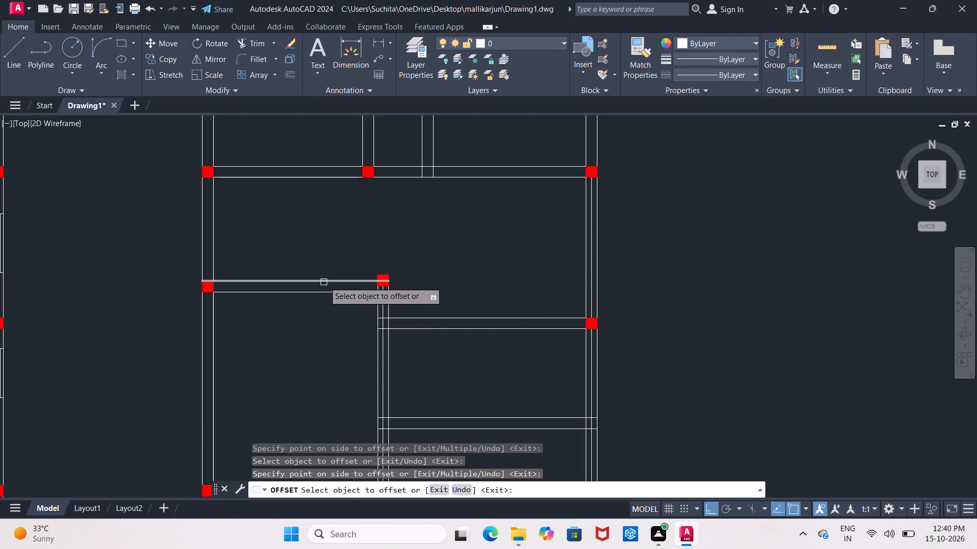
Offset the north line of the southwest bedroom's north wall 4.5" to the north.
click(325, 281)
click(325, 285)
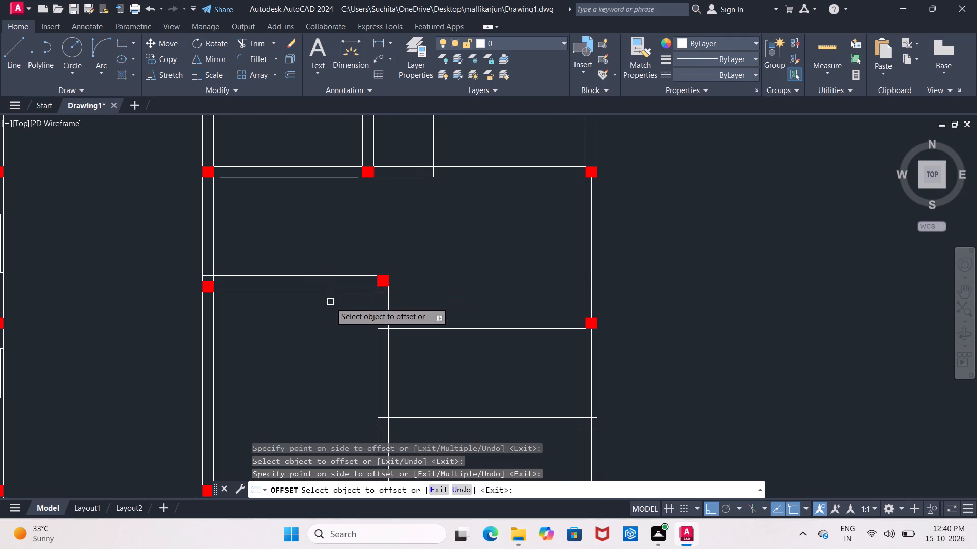
Offset the north line of the southwest bedroom's north wall 4.5" south as a centre line.
click(333, 281)
click(334, 289)
scroll(341, 330, up, 1)
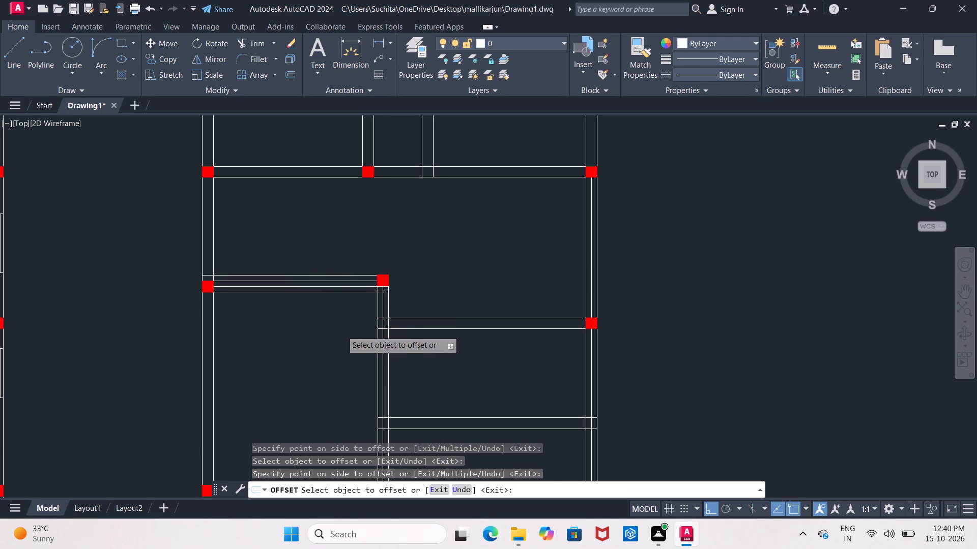
key(Escape)
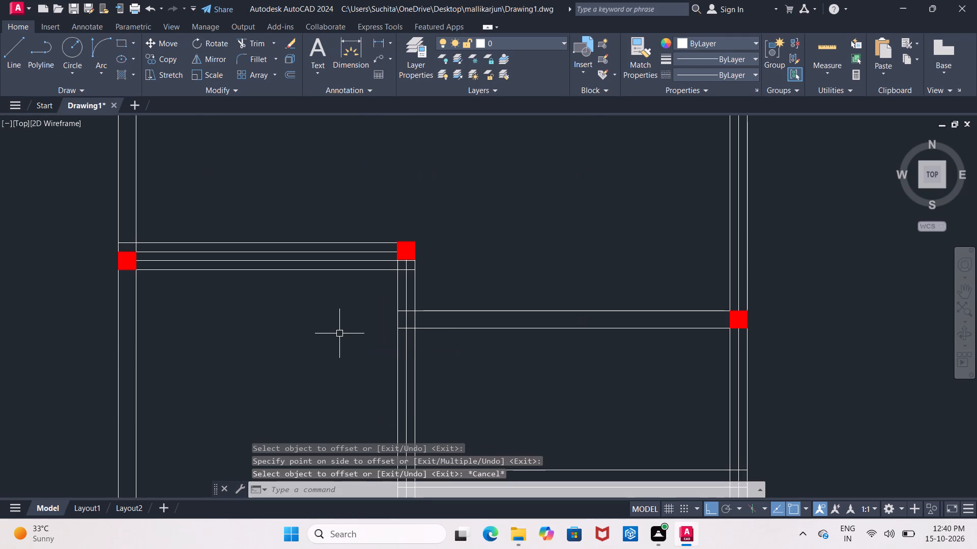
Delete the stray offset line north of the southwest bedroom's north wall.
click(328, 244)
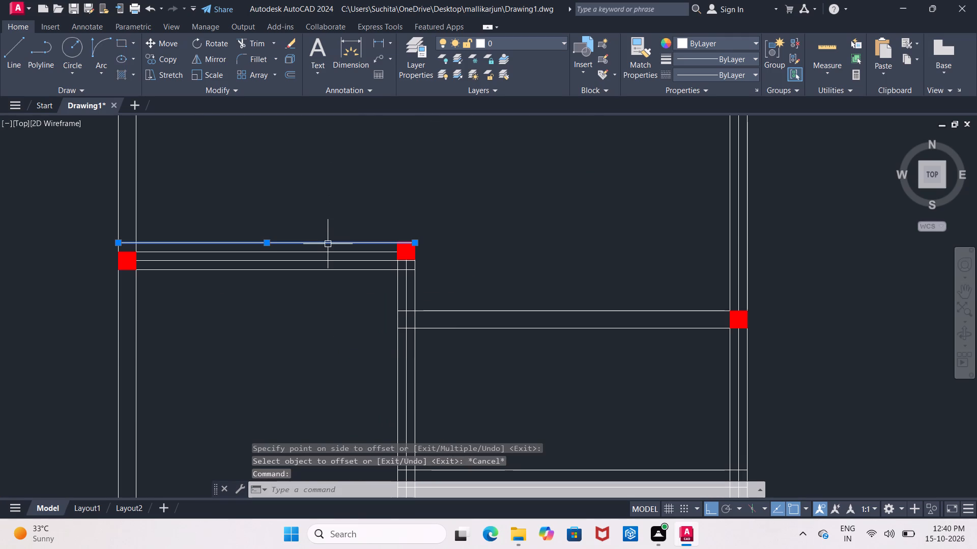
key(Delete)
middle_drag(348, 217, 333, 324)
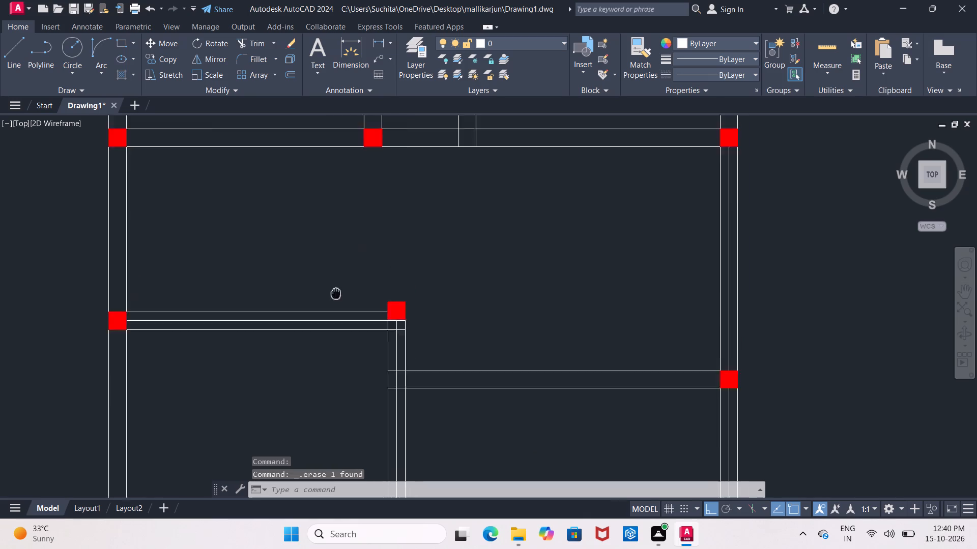
Offset the north line of the wall between the hall and north bedrooms 4.5" north, and again 4.5" south as a centre line.
middle_drag(333, 324, 330, 350)
middle_drag(245, 291, 244, 325)
key(Return)
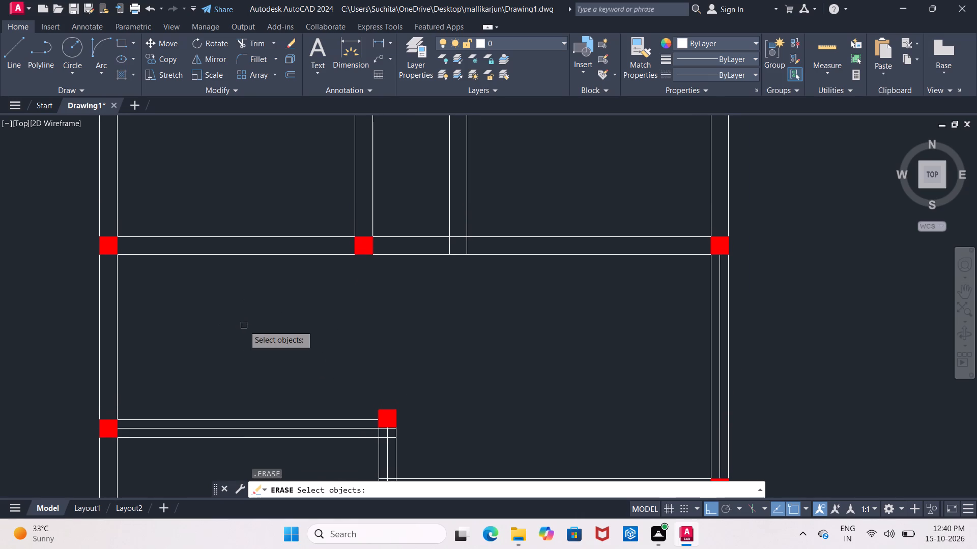
key(Escape)
key(o)
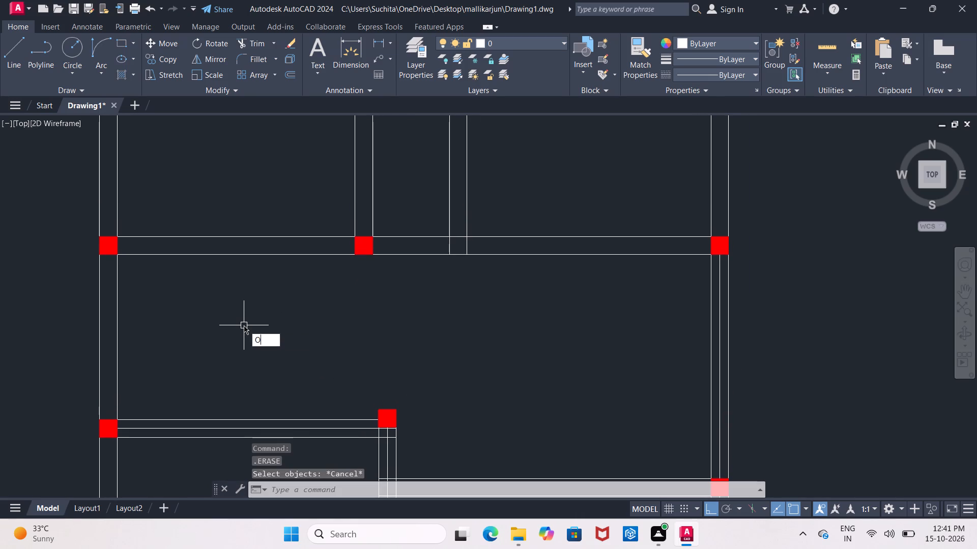
key(Return)
text(4.5")
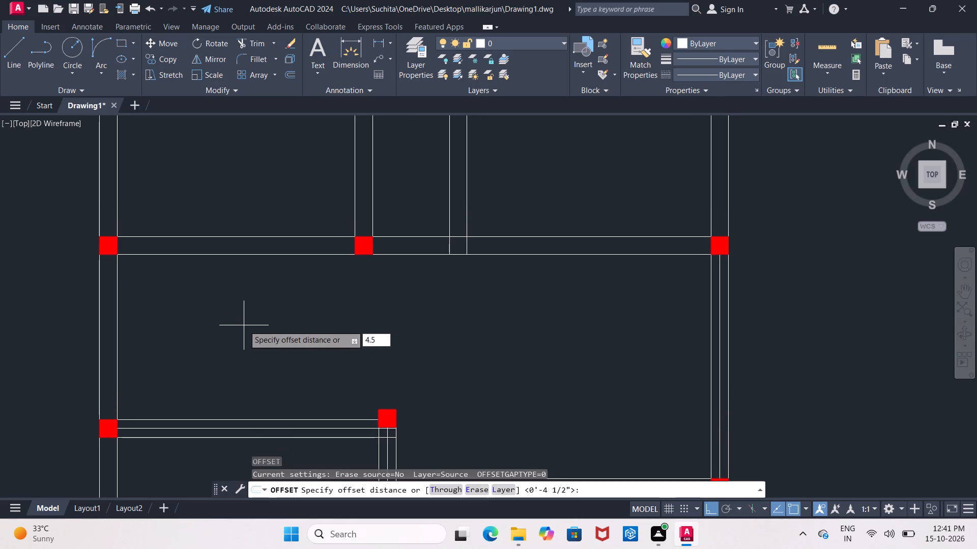
key(Return)
click(225, 236)
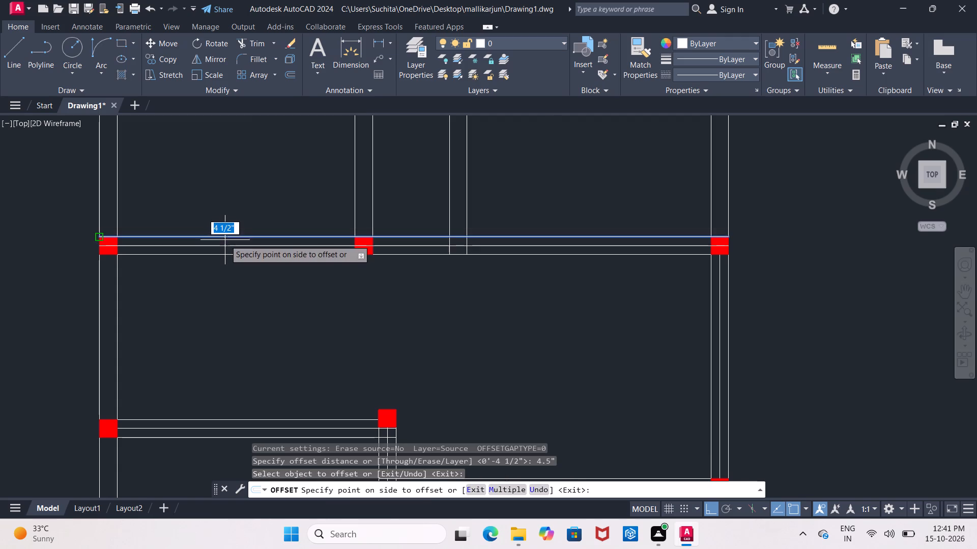
click(225, 243)
click(253, 238)
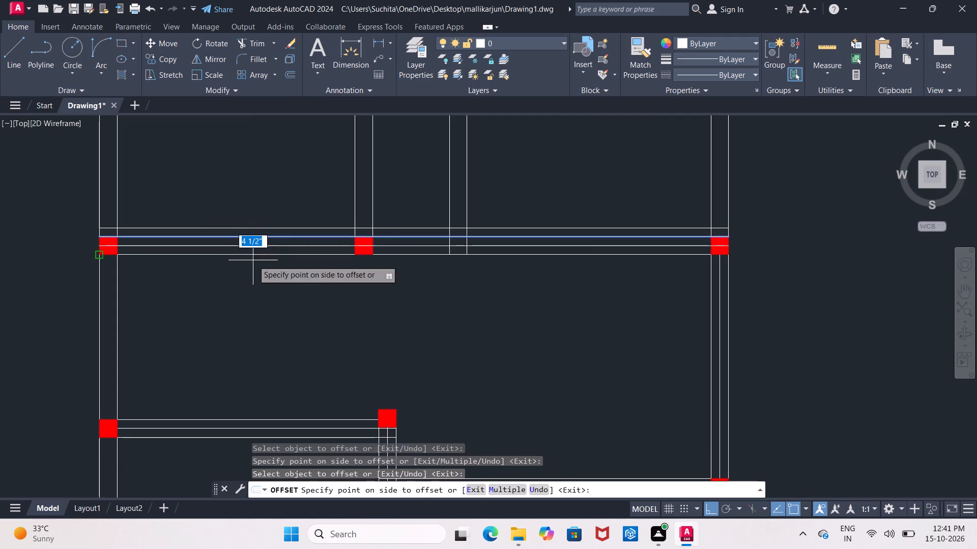
click(253, 260)
Offset the west lines of the two walls flanking the bath 4.5" east as centre lines.
middle_drag(261, 296, 228, 406)
scroll(229, 403, down, 1)
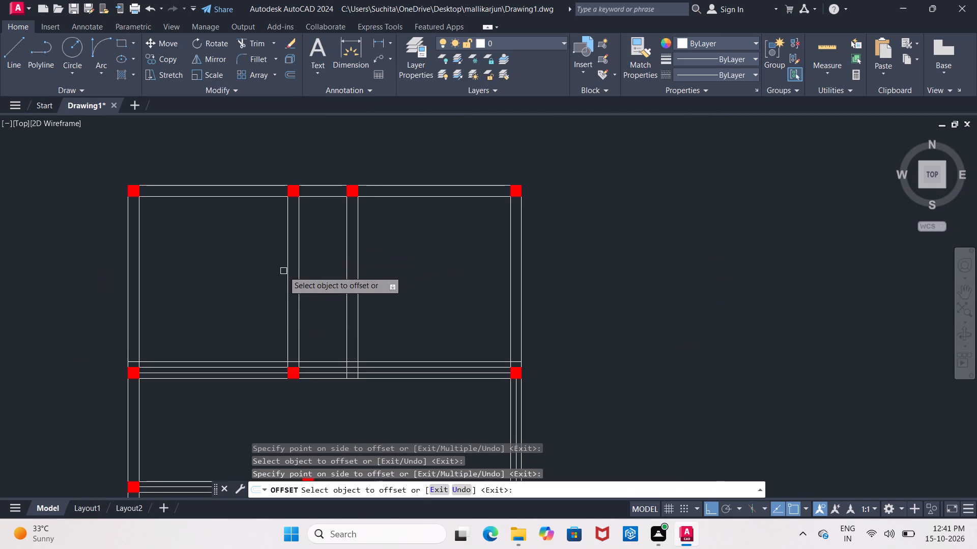
click(286, 272)
click(300, 284)
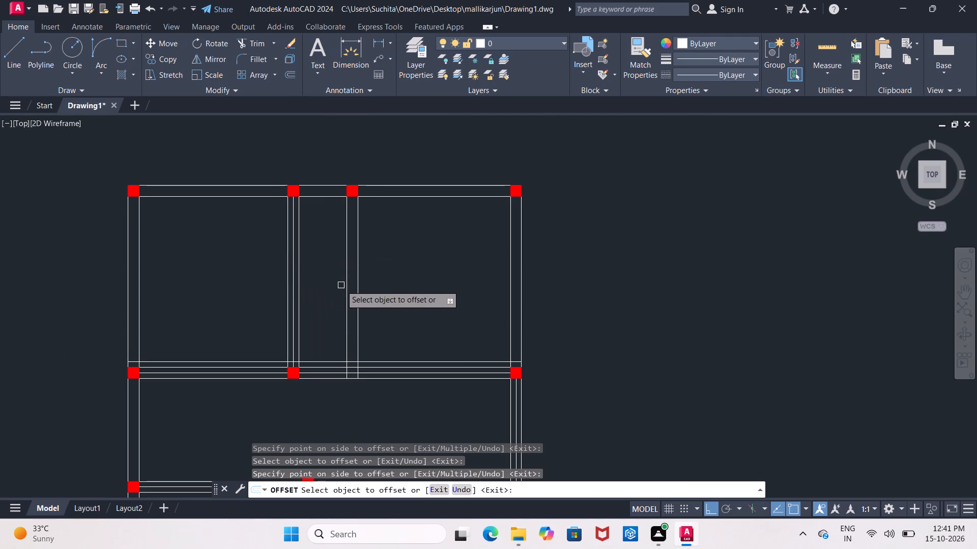
click(346, 282)
click(354, 284)
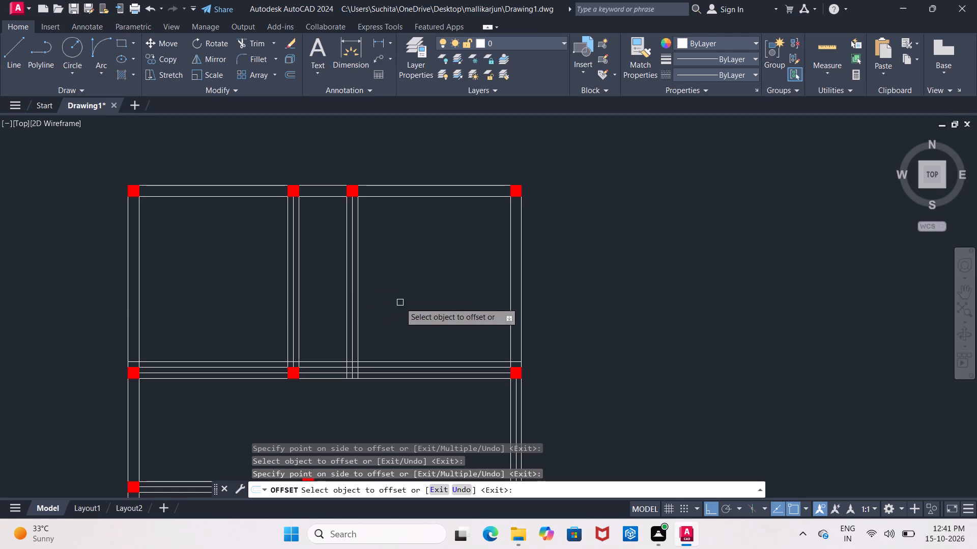
key(Escape)
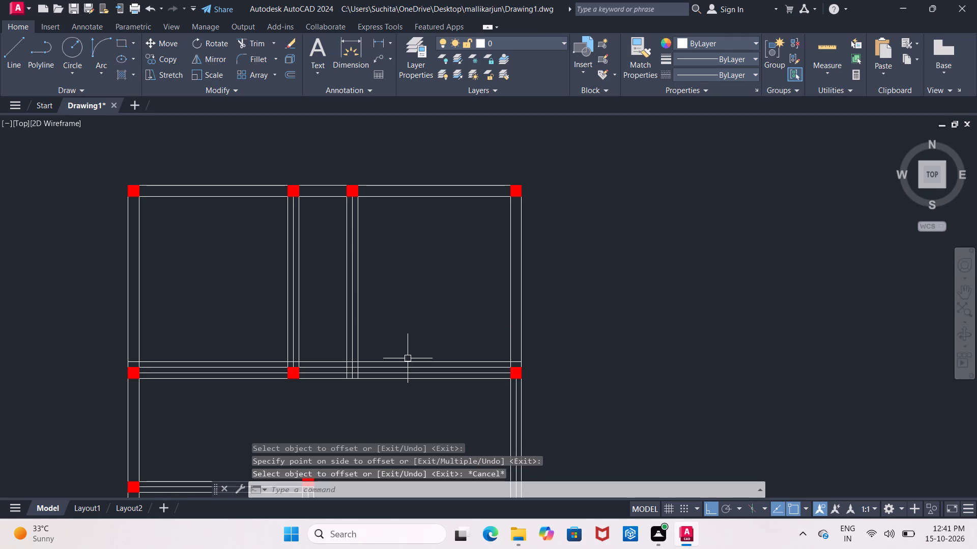
Delete the stray offset line north of the wall between the hall and the north bedrooms.
click(407, 360)
key(Delete)
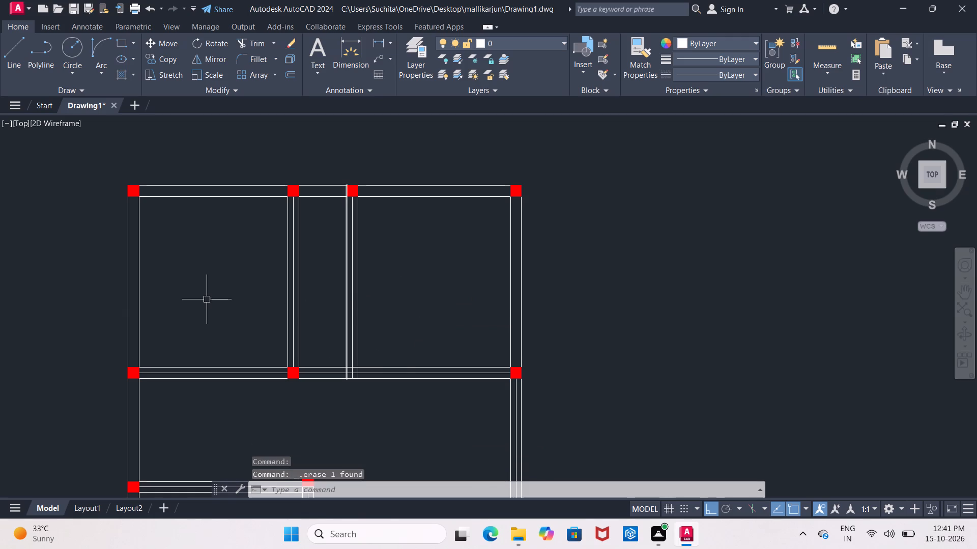
key(Escape)
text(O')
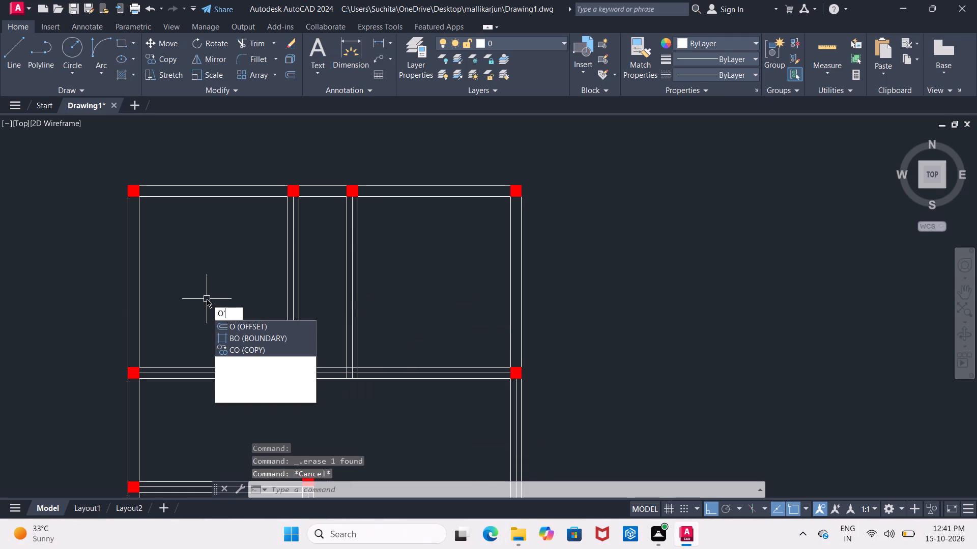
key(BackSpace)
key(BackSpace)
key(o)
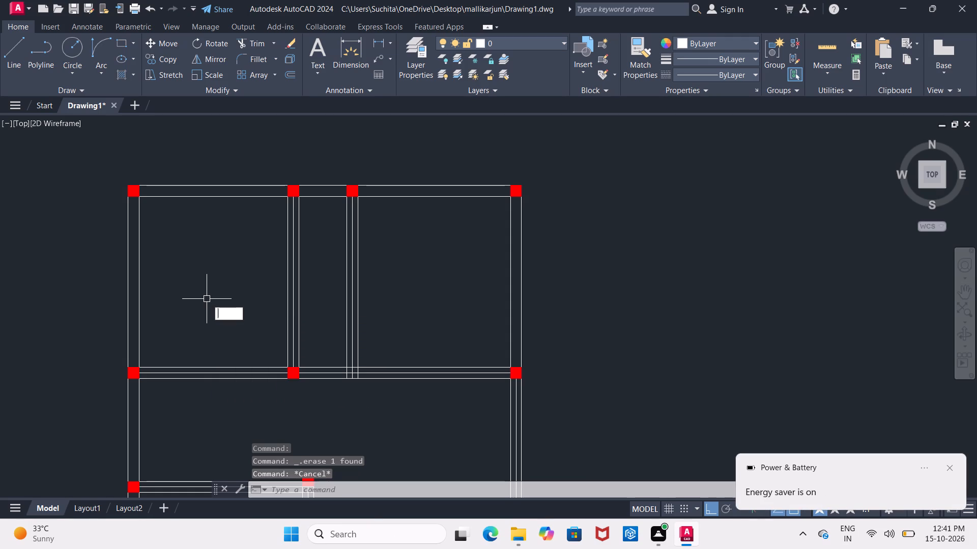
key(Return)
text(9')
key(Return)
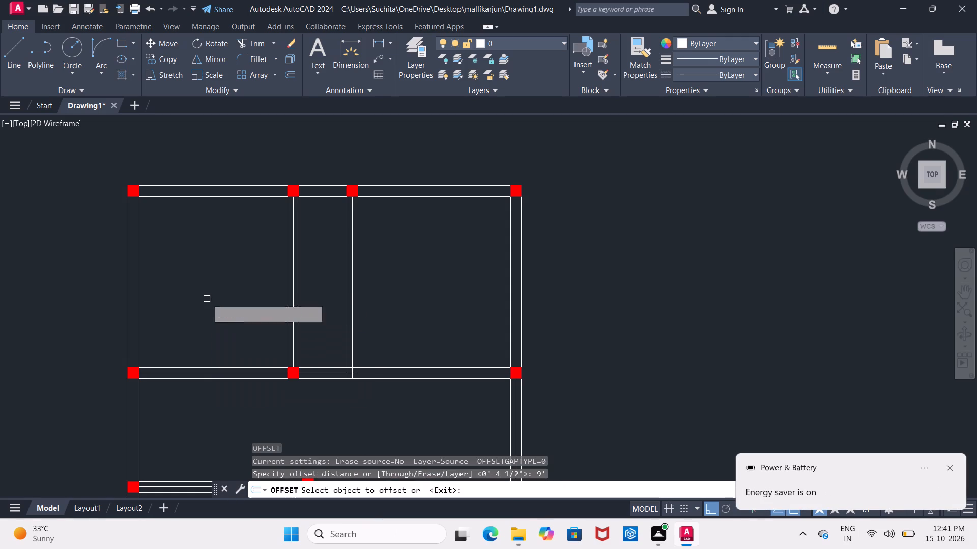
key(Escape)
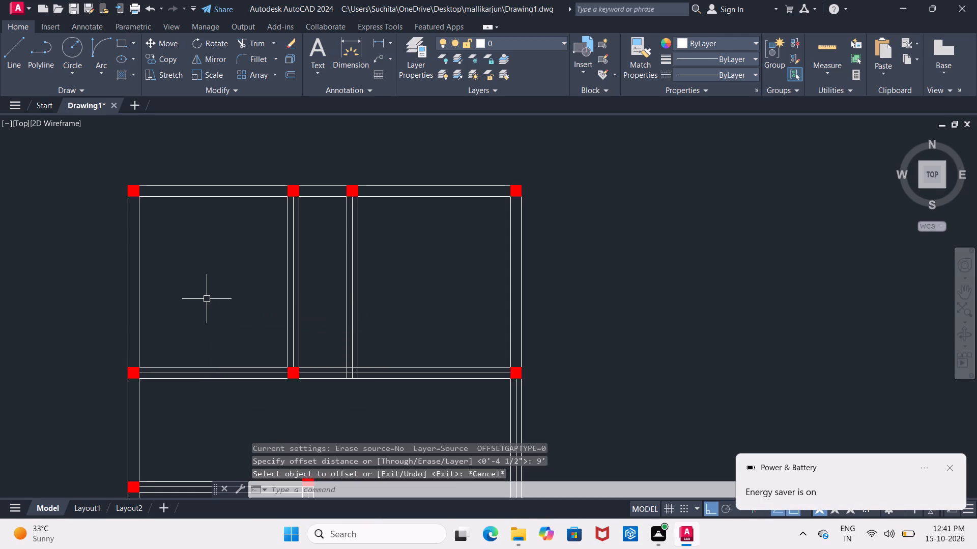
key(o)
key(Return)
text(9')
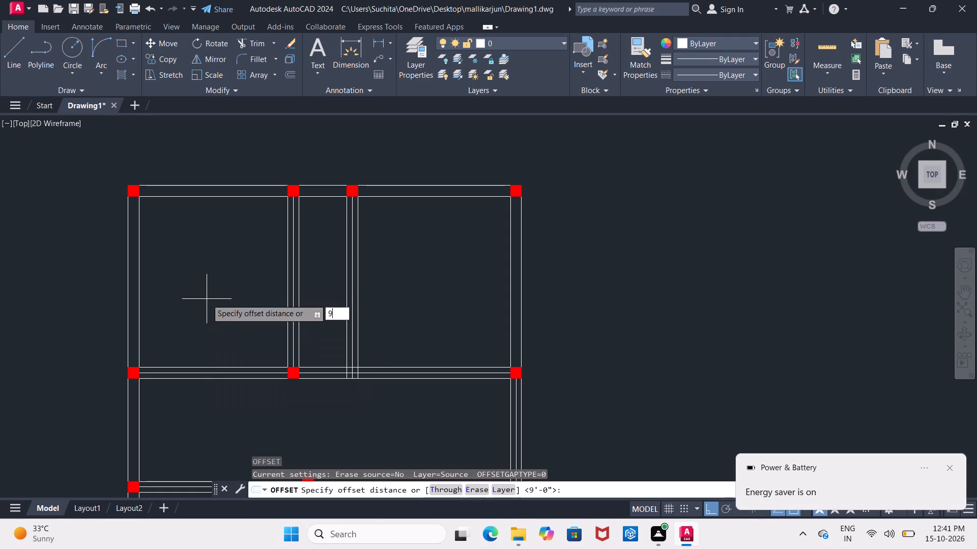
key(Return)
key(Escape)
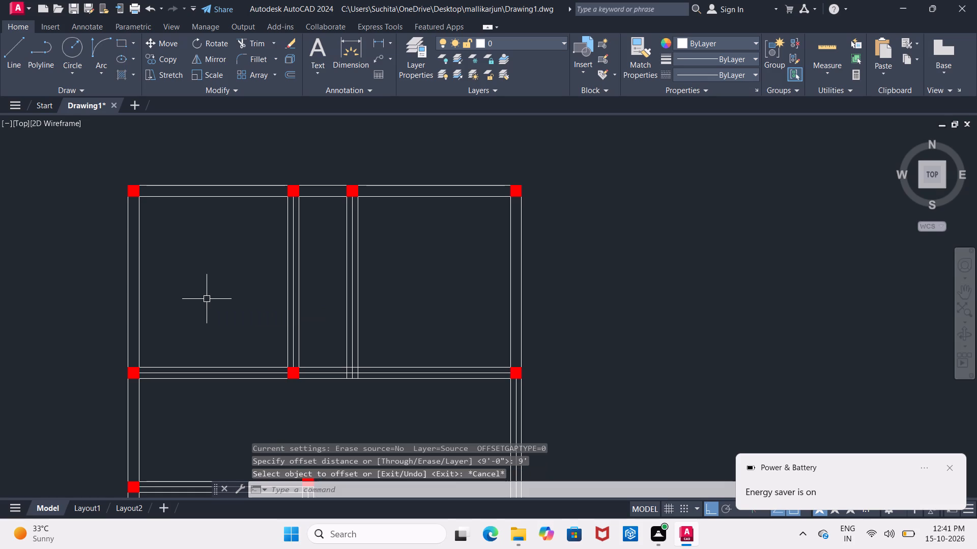
Offset the west exterior wall's outer line 4.5" east as a centre line.
key(o)
key(Return)
key(9)
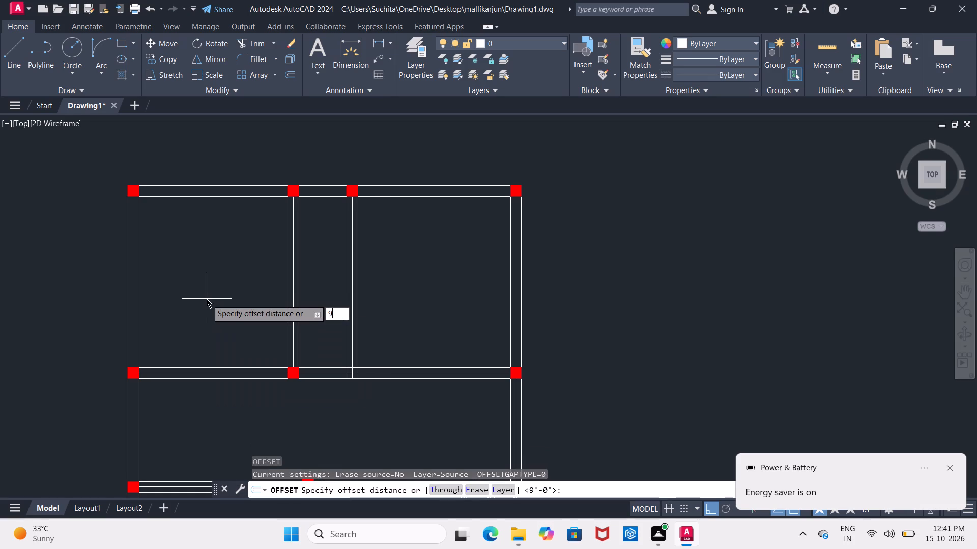
key(shift+quotedbl)
key(Return)
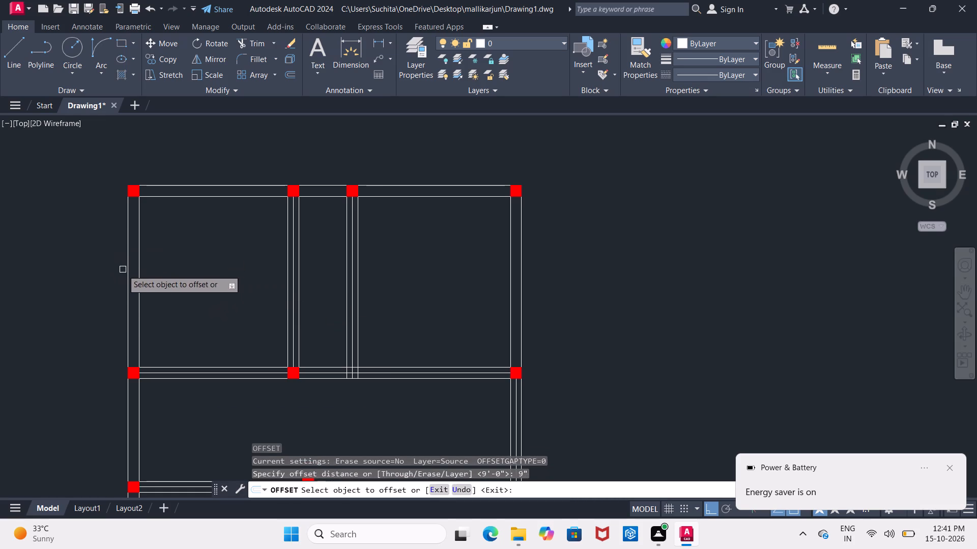
click(126, 275)
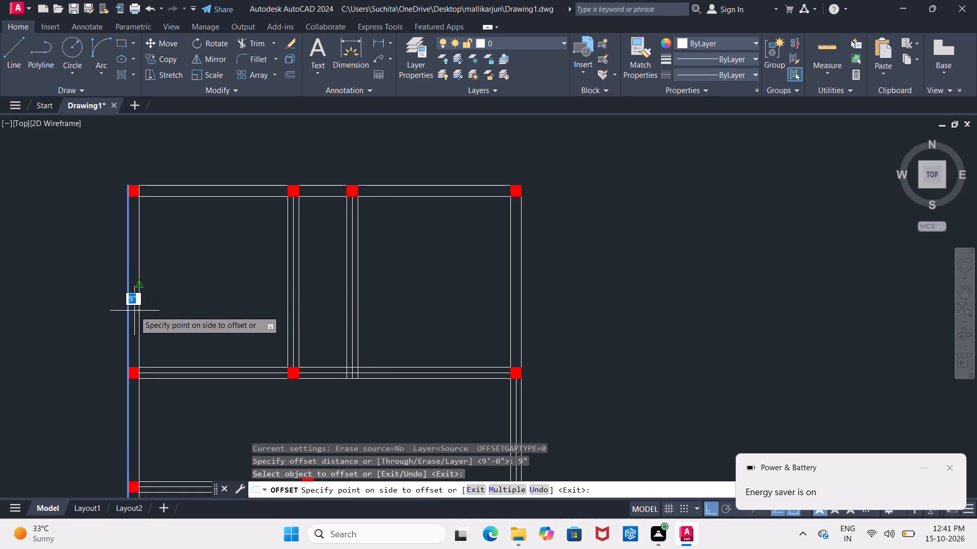
key(BackSpace)
text(4.5")
key(Return)
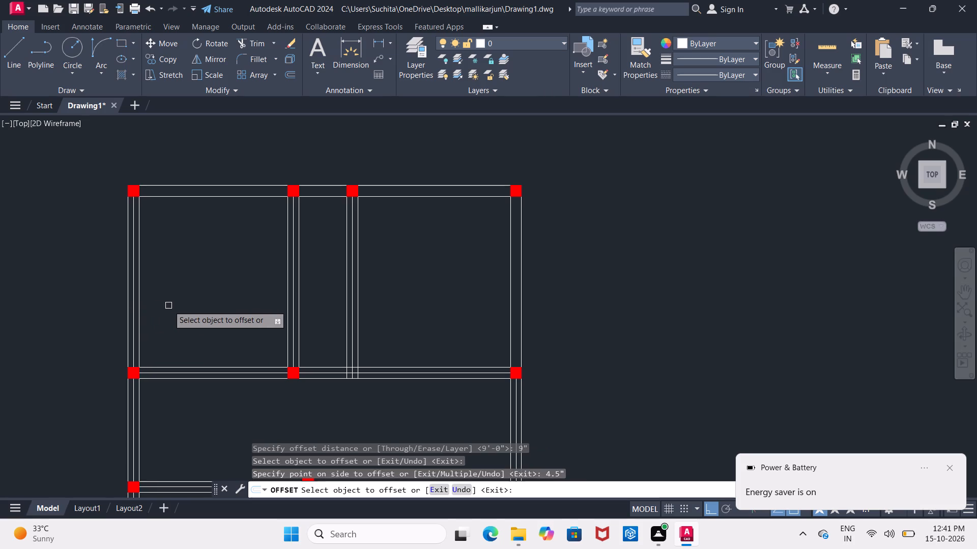
click(168, 306)
Offset the north exterior wall's outer line 4.5" south as a centre line.
click(227, 187)
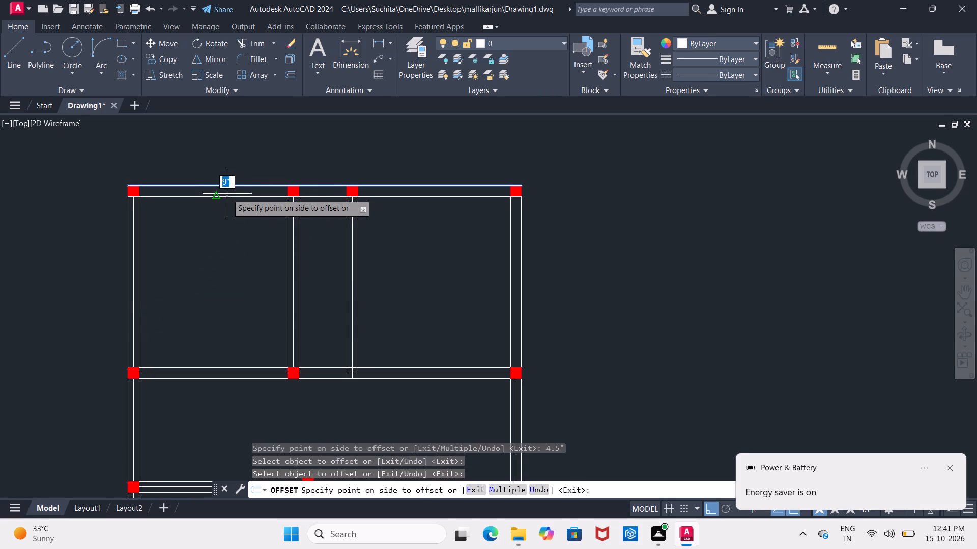
key(4)
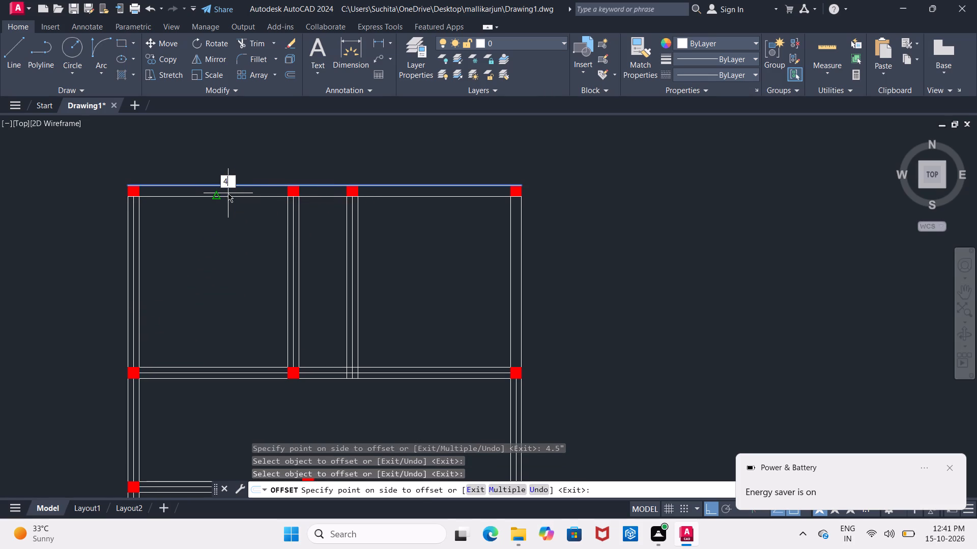
text(.5")
key(Return)
click(233, 229)
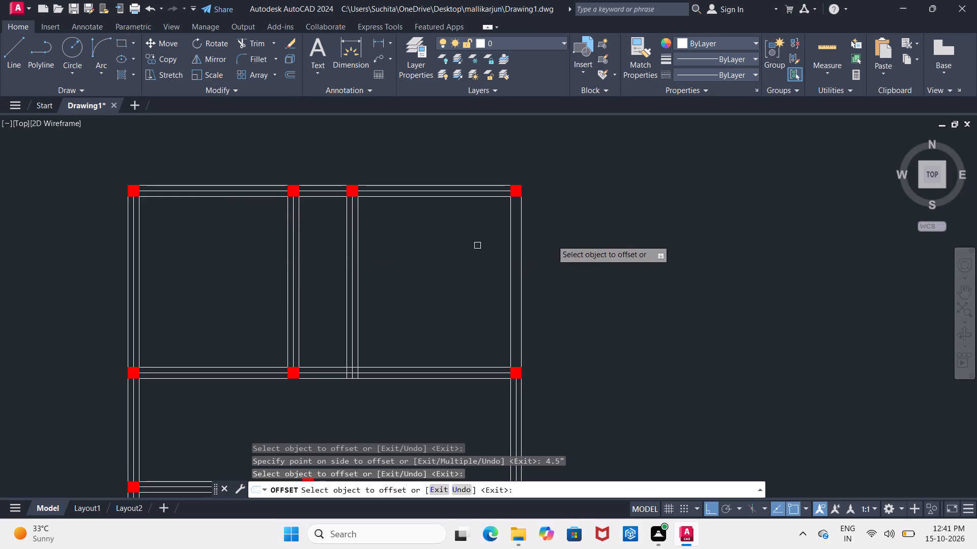
Offset the east exterior wall's outer line 4.5" west as a centre line beside the northeast bedroom.
middle_drag(553, 260, 429, 247)
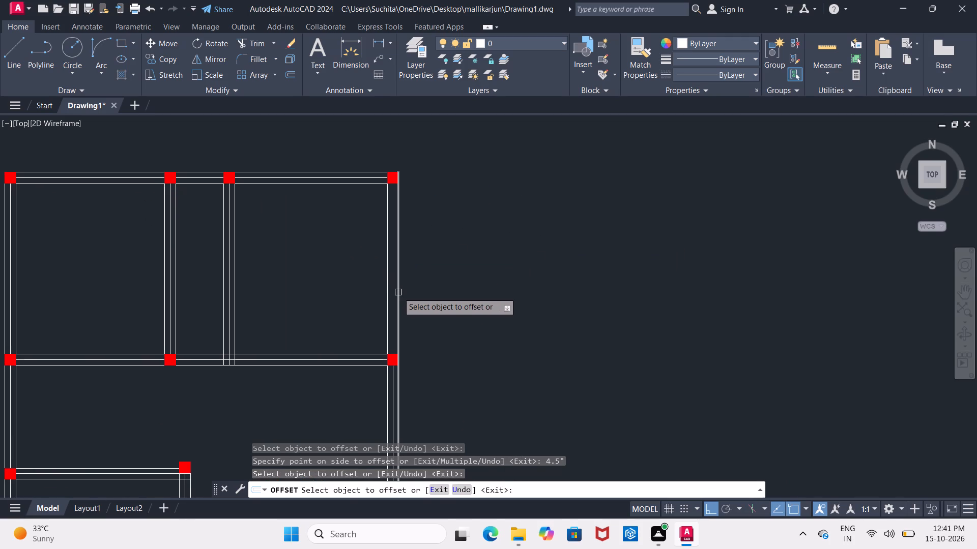
click(398, 292)
text(4.5")
key(Return)
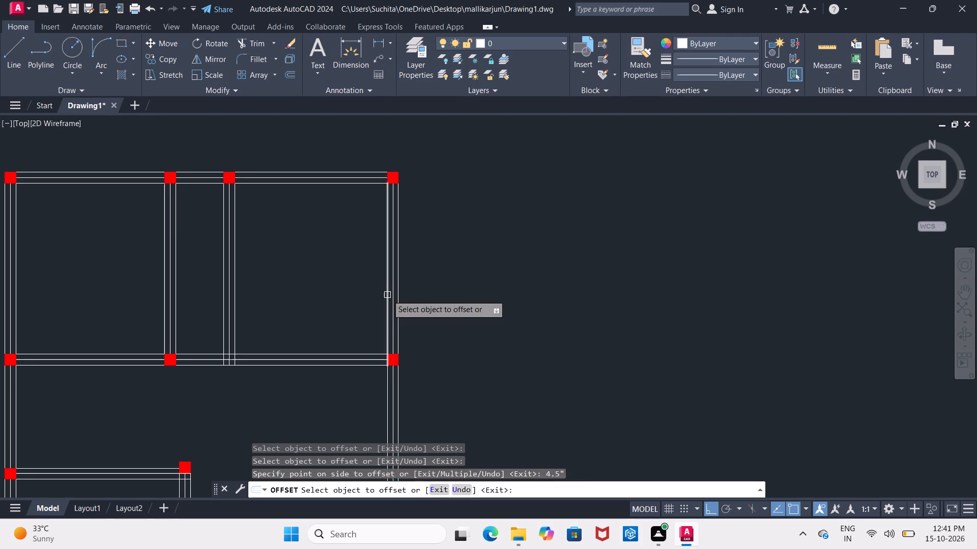
click(348, 292)
middle_drag(328, 327, 412, 295)
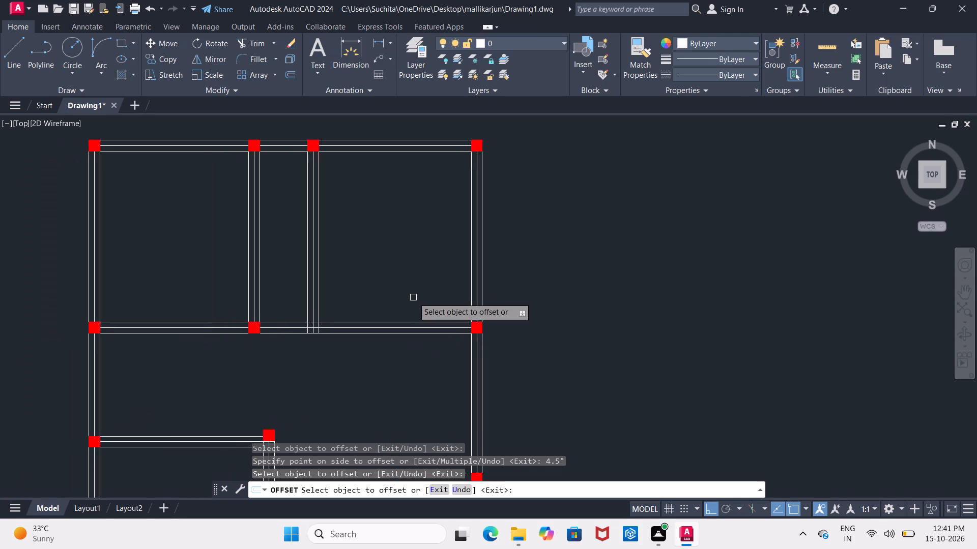
key(Escape)
Offset the north line of the stair area's north wall 4.5" south as a centre line.
scroll(433, 300, down, 1)
middle_drag(425, 289, 413, 268)
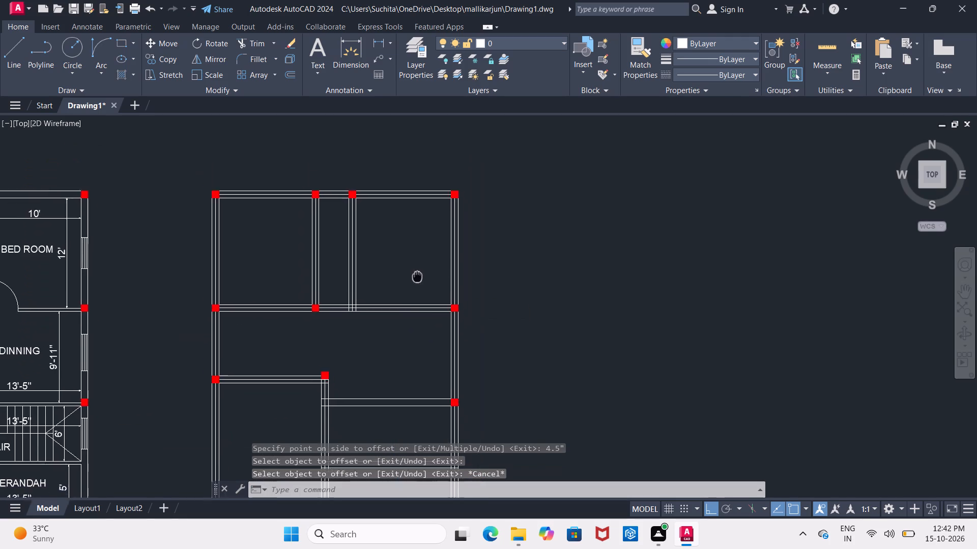
middle_drag(413, 268, 394, 167)
key(Return)
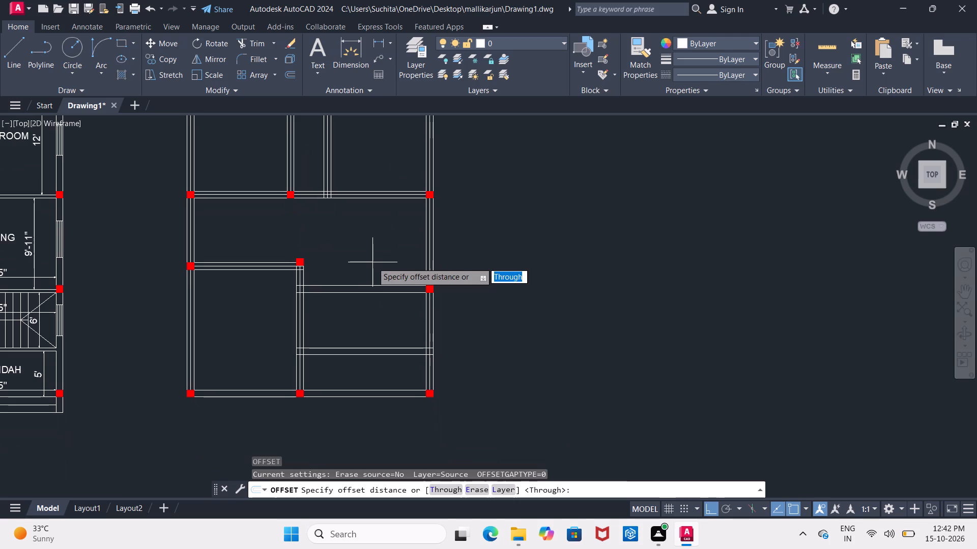
key(Escape)
key(o)
key(Return)
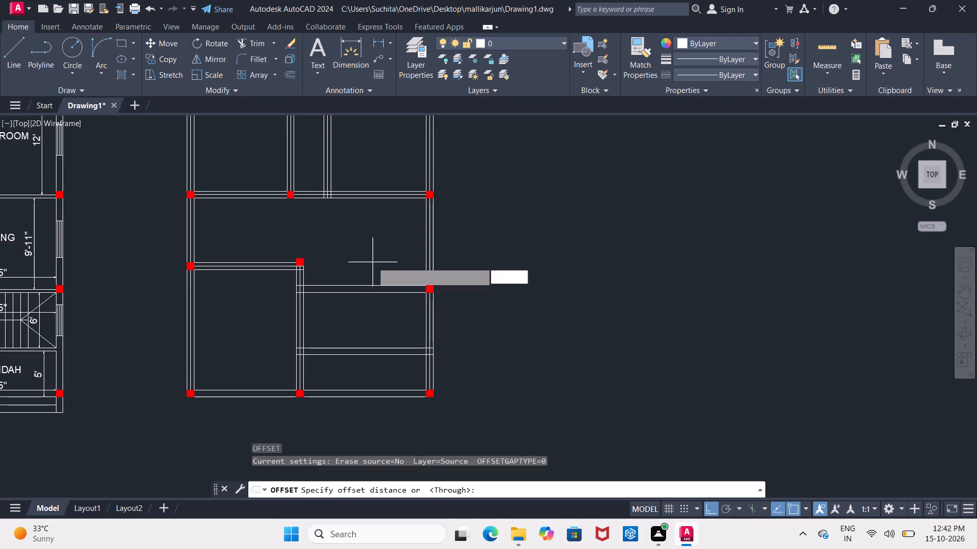
text(4.5")
key(Return)
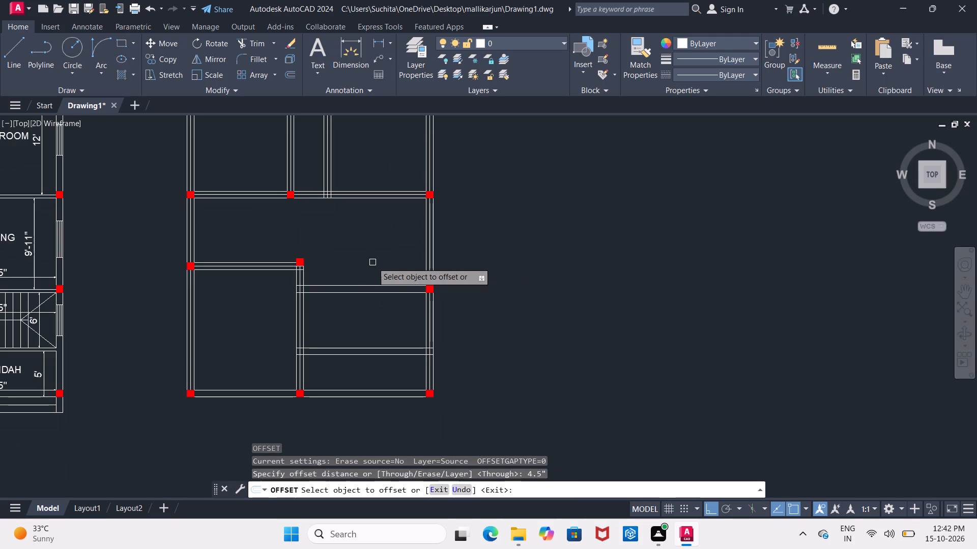
scroll(372, 262, up, 1)
click(377, 298)
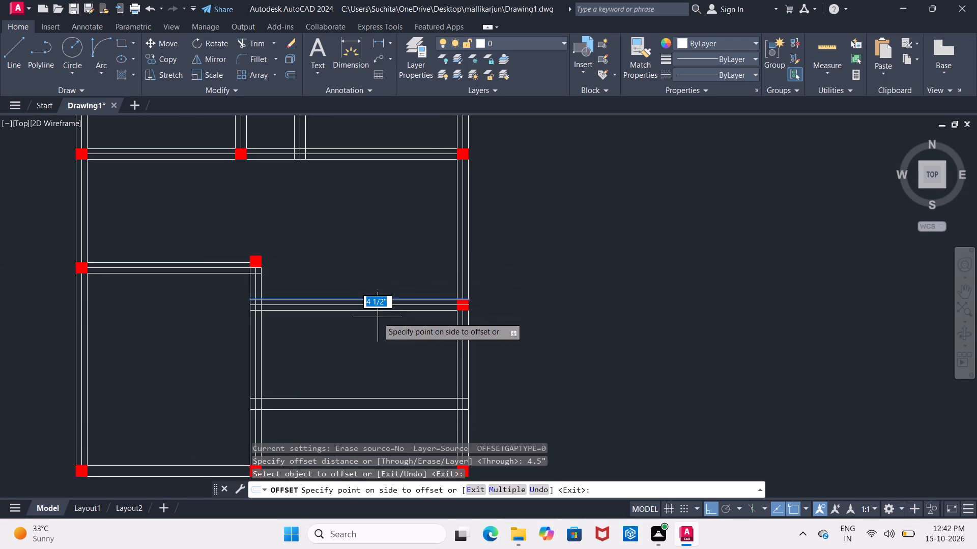
click(378, 317)
Offset the south exterior wall's inner line 4.5" south as a centre line.
middle_drag(405, 395, 398, 282)
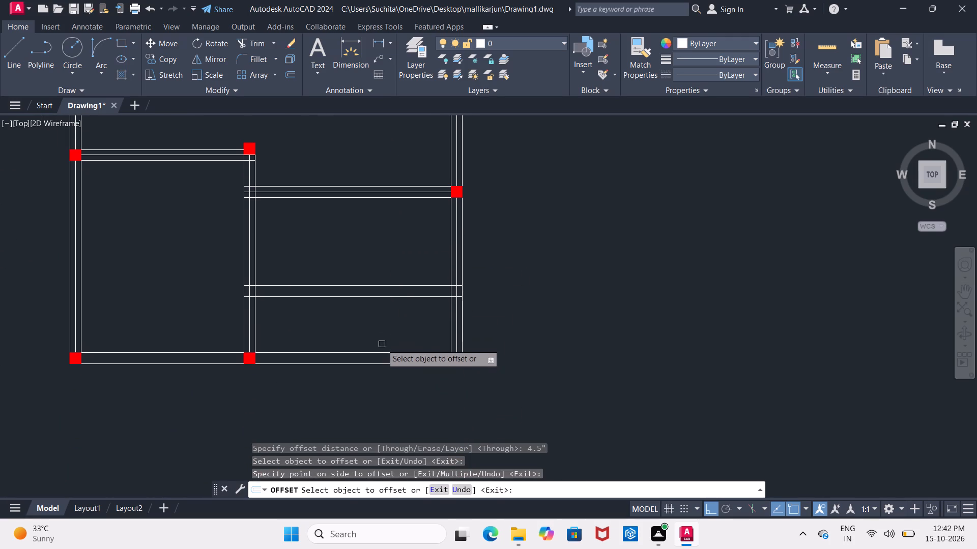
click(382, 353)
click(382, 378)
middle_drag(364, 439, 340, 478)
key(Escape)
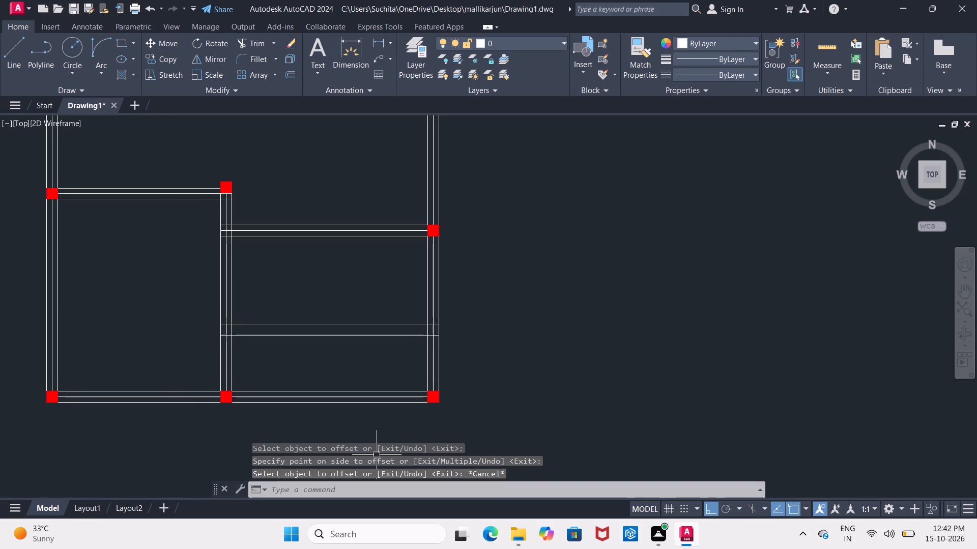
Copy the entire wall plan with its columns and centre lines about 43'-6" due east.
scroll(871, 207, down, 2)
middle_drag(712, 271, 595, 361)
drag(335, 156, 342, 176)
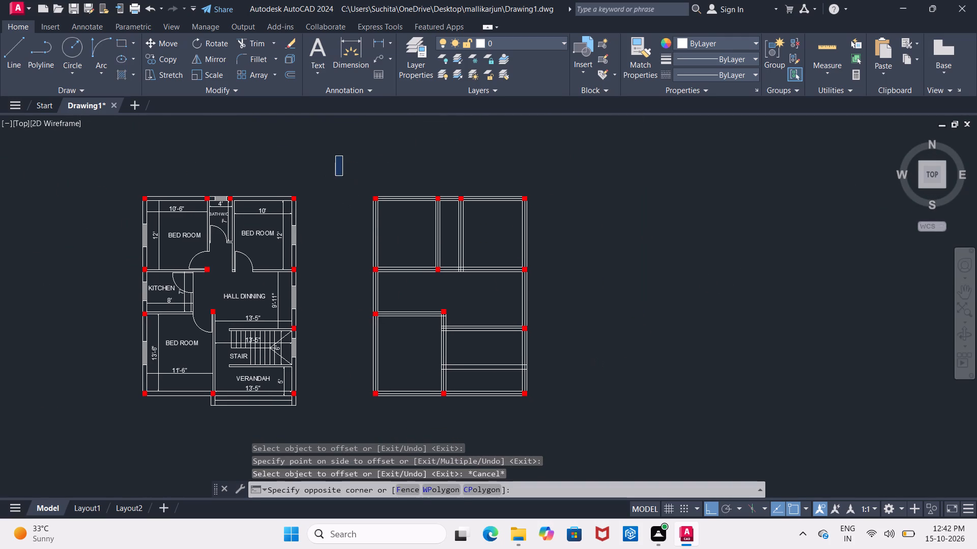
click(610, 443)
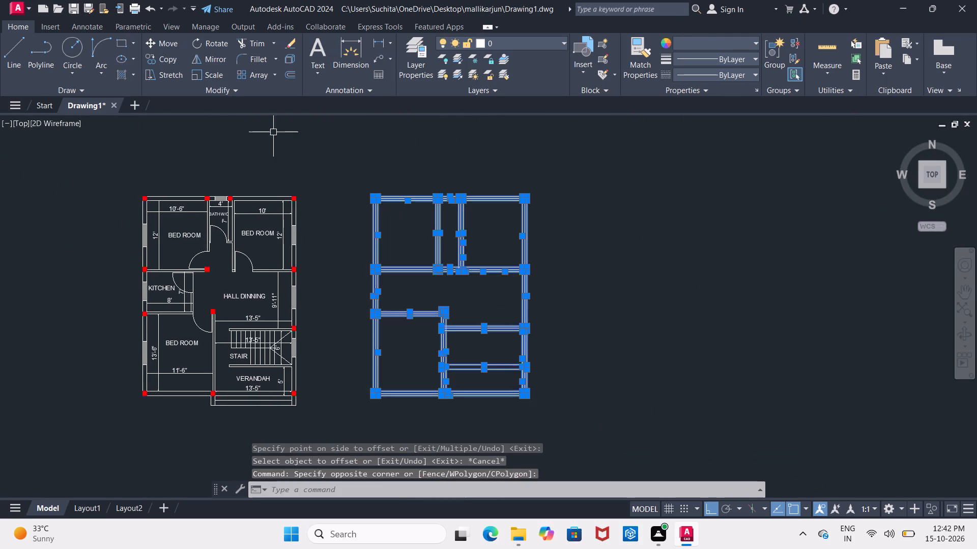
click(176, 60)
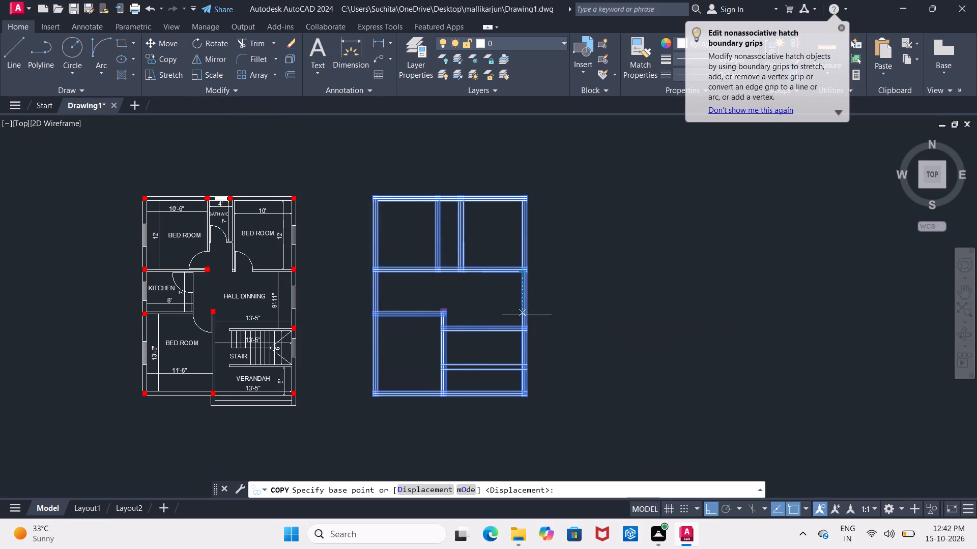
click(466, 294)
middle_drag(641, 296, 455, 286)
scroll(641, 296, down, 1)
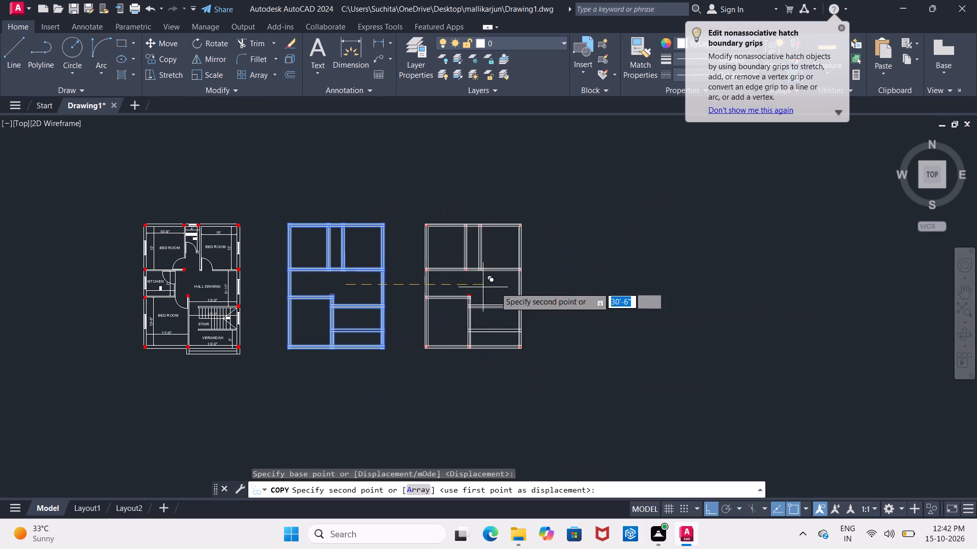
click(502, 286)
key(Escape)
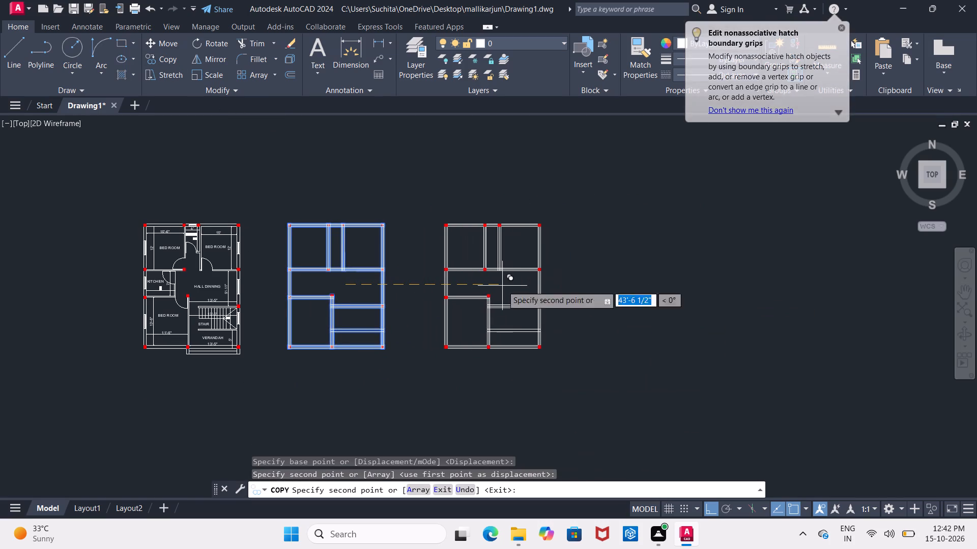
In the middle plan, erase eight wall centre lines: east, west and south exterior, both bathroom sides, bedroom–hall, southwest bedroom north and stair north.
scroll(568, 257, down, 1)
scroll(318, 270, up, 1)
scroll(549, 317, up, 2)
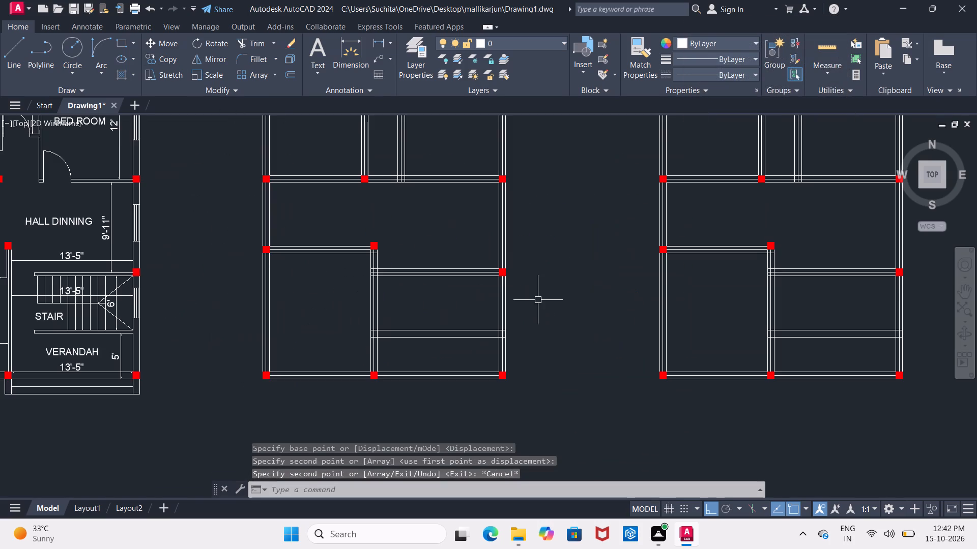
middle_drag(511, 248, 490, 397)
scroll(426, 346, up, 2)
click(424, 306)
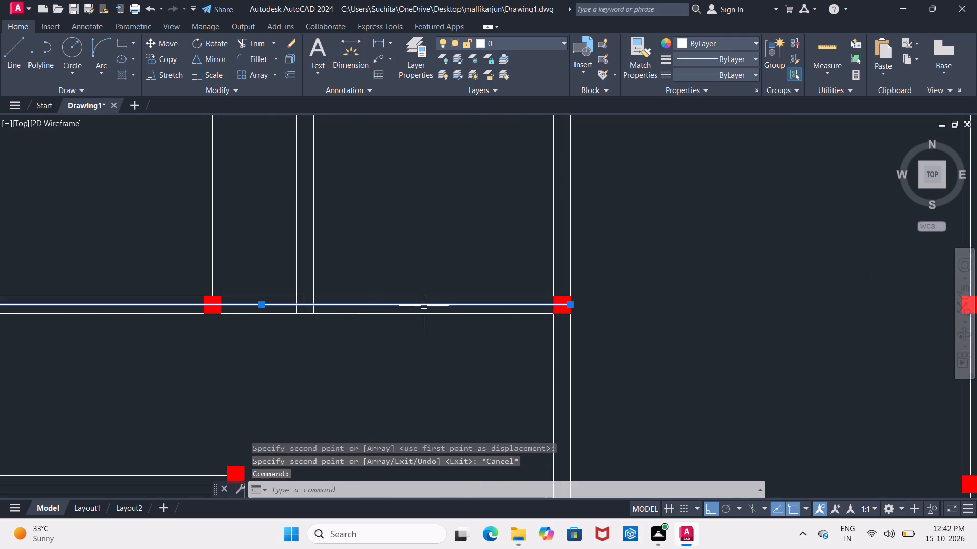
click(304, 257)
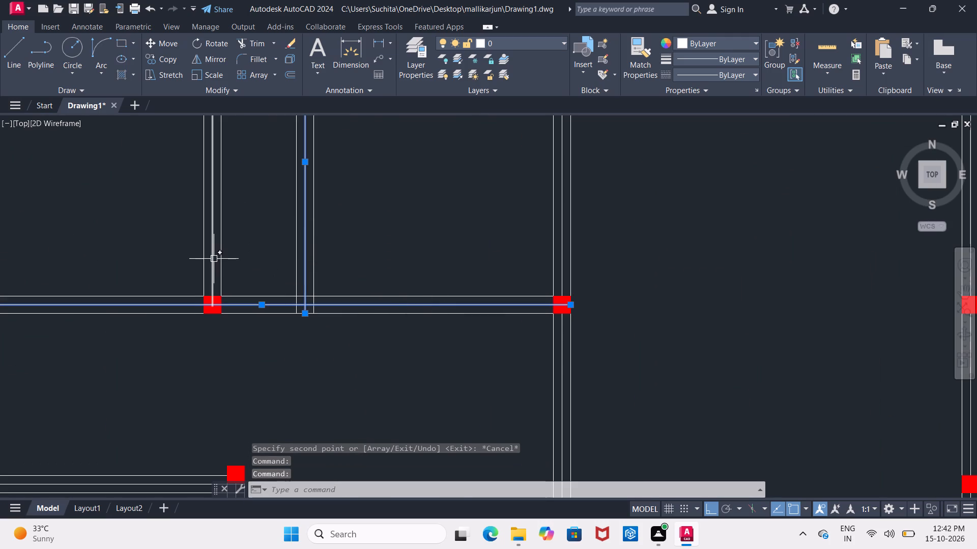
click(214, 259)
click(562, 275)
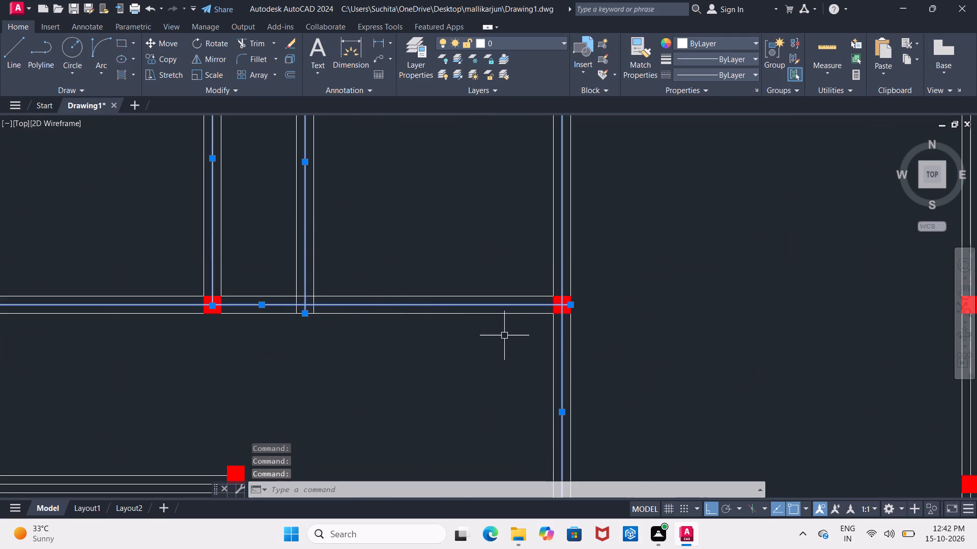
middle_drag(474, 355, 911, 204)
click(576, 334)
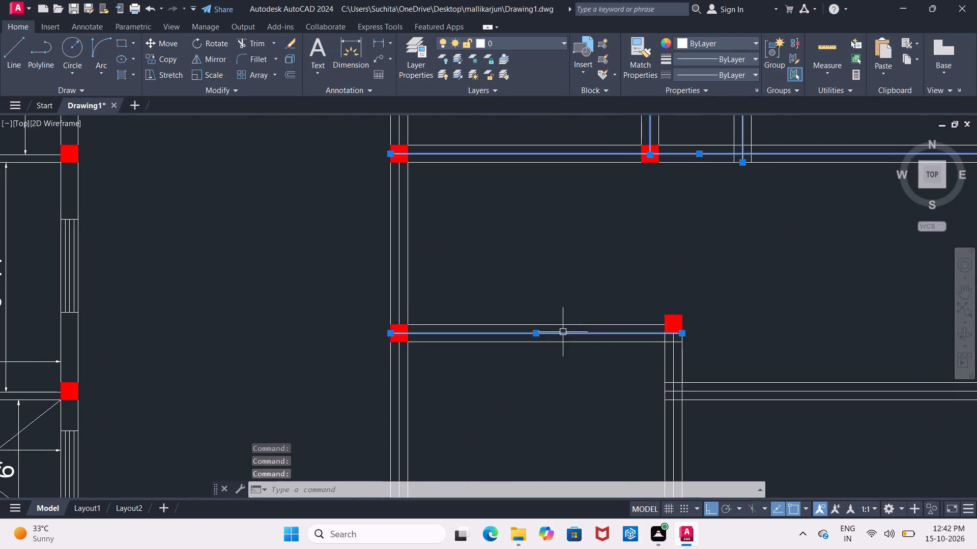
click(399, 306)
middle_drag(492, 378, 458, 171)
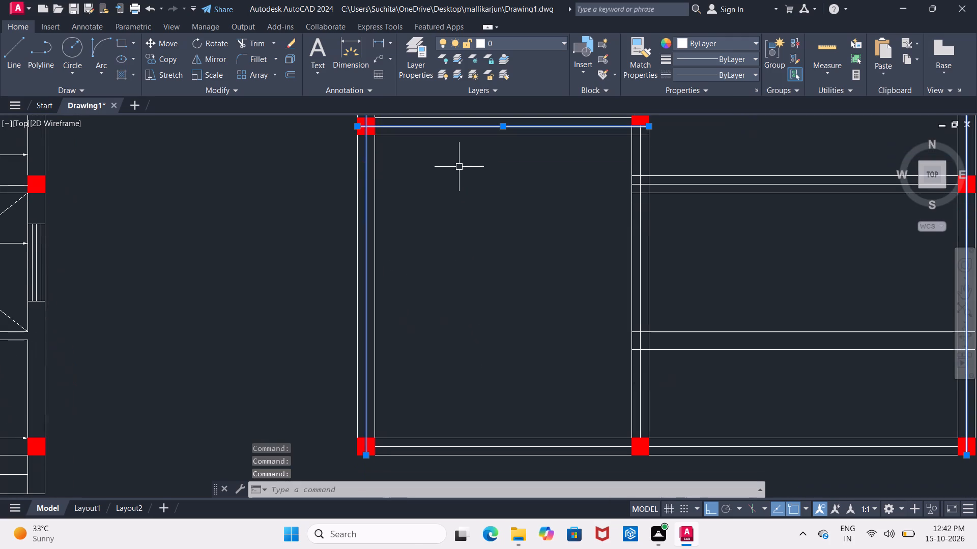
click(576, 449)
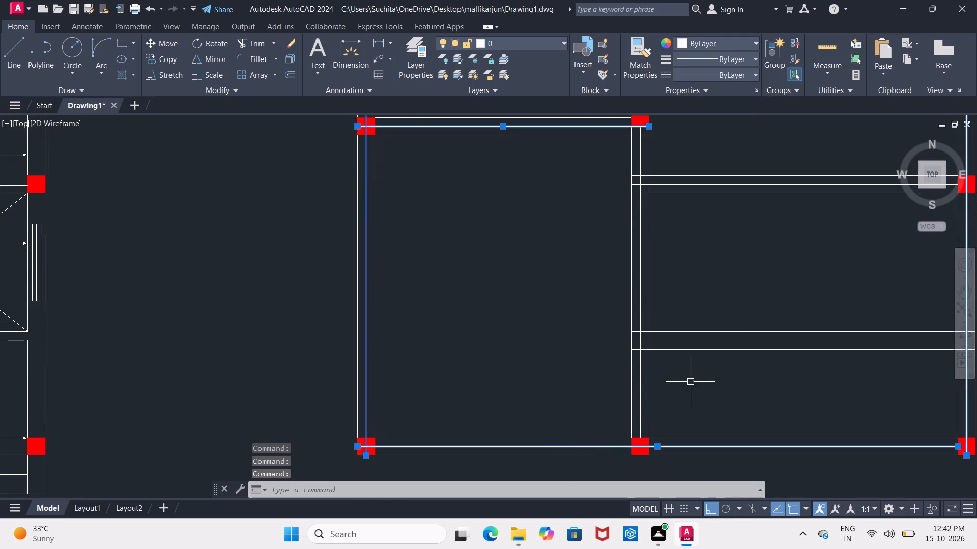
middle_drag(576, 330, 219, 377)
scroll(461, 345, down, 1)
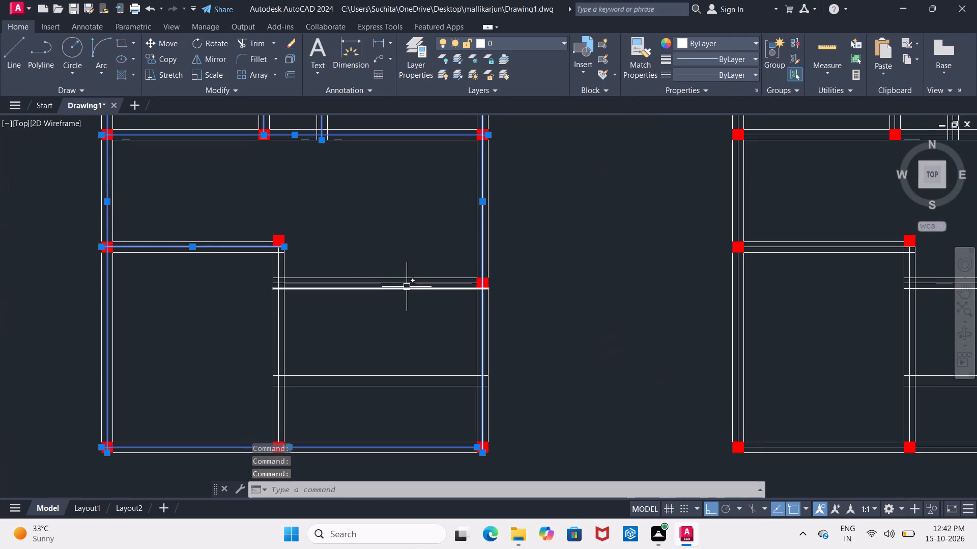
click(408, 284)
scroll(446, 360, down, 2)
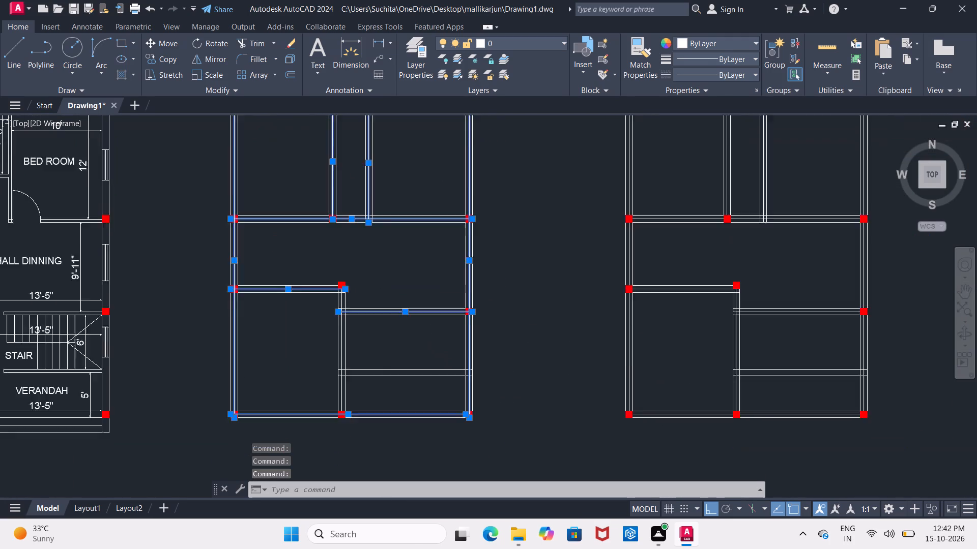
key(Delete)
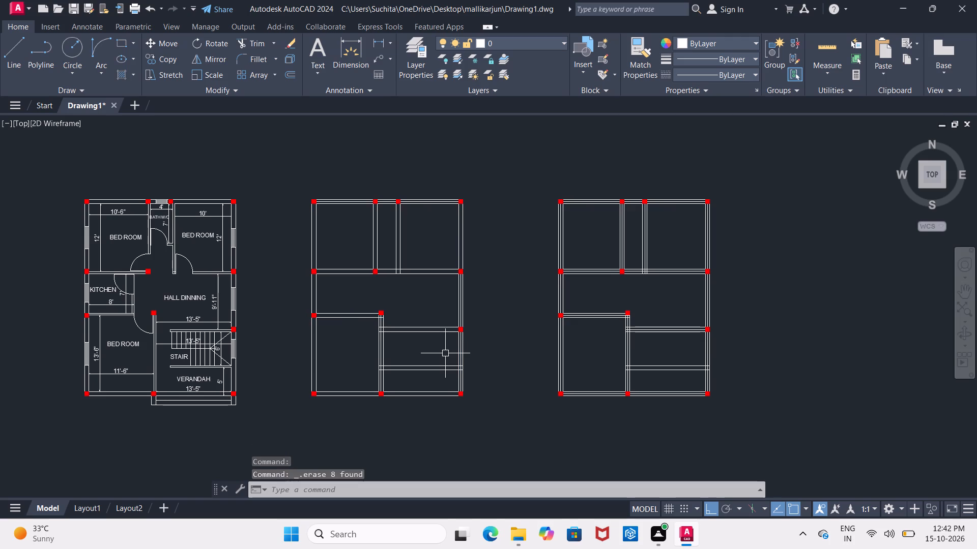
Erase the middle plan's remaining centre lines in the north exterior wall and the wall between the southwest bedroom and stair area.
scroll(400, 336, up, 2)
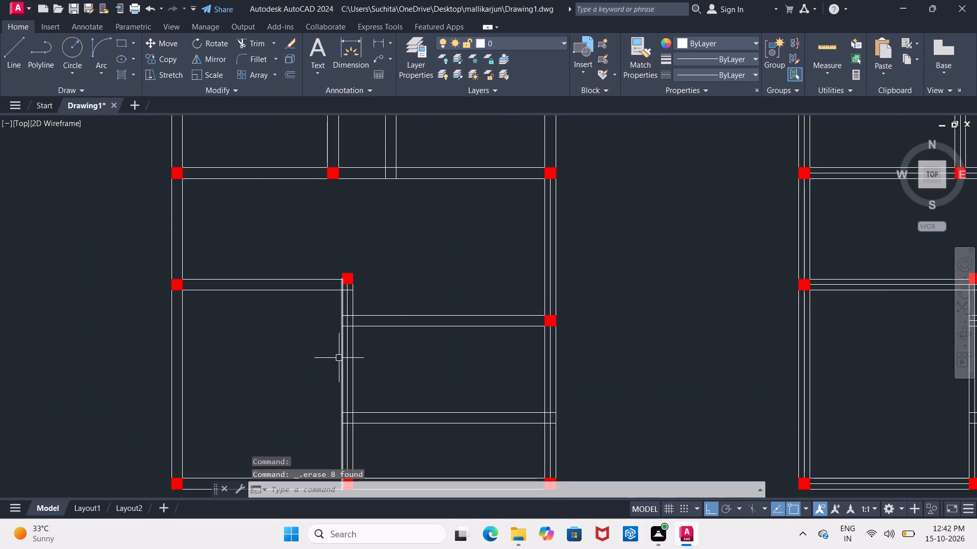
click(348, 382)
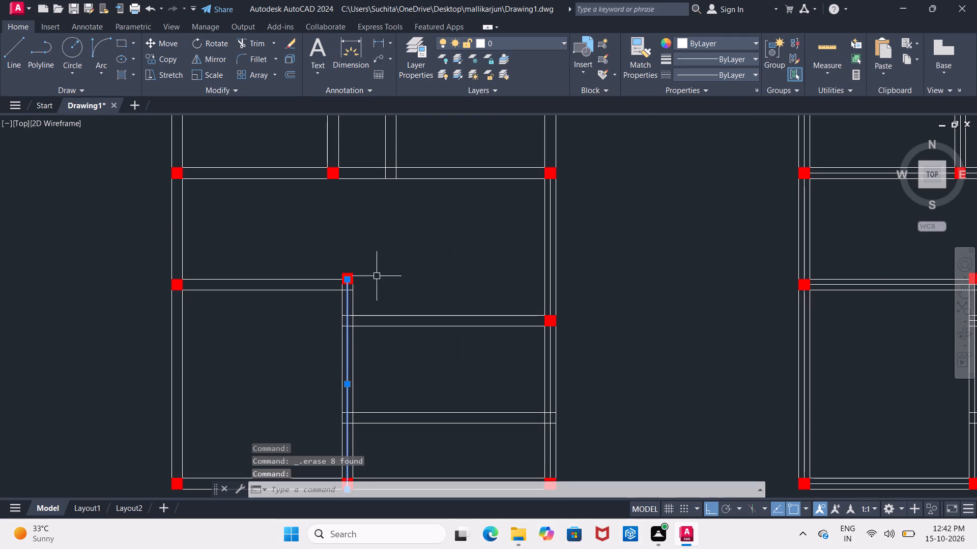
middle_drag(382, 258, 376, 462)
click(364, 197)
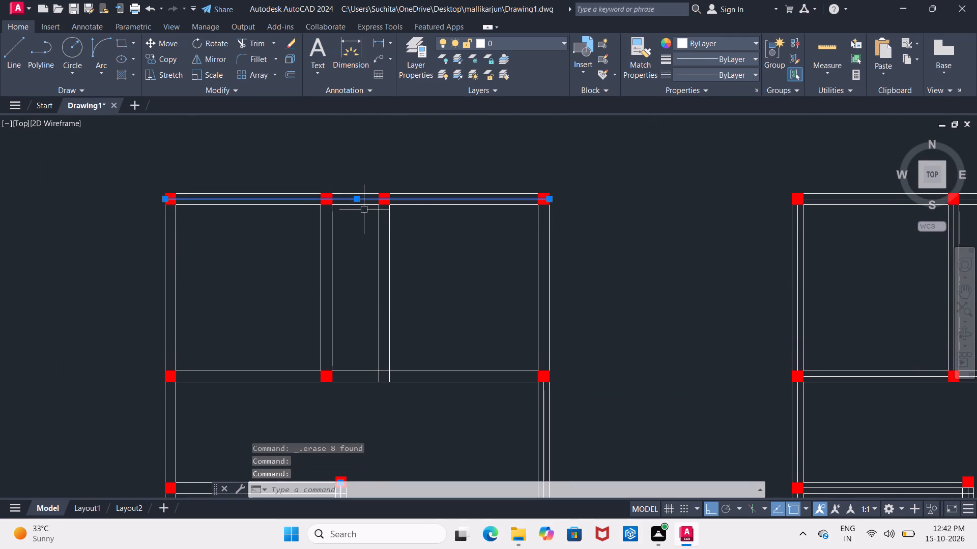
key(Delete)
In the easternmost plan, erase the face lines either side of the centre line on the northwest bedroom's west and north exterior walls.
scroll(462, 274, down, 1)
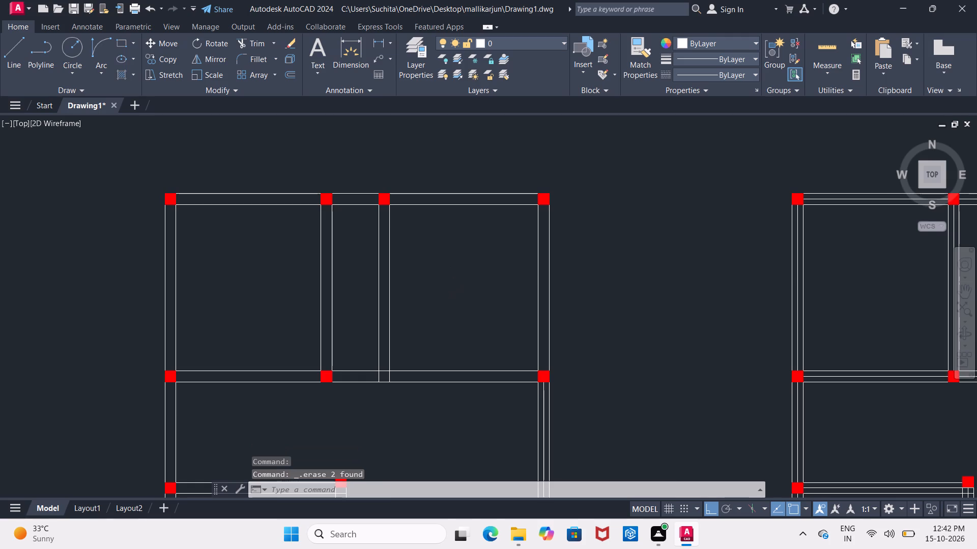
scroll(462, 278, down, 1)
middle_drag(462, 278, 326, 208)
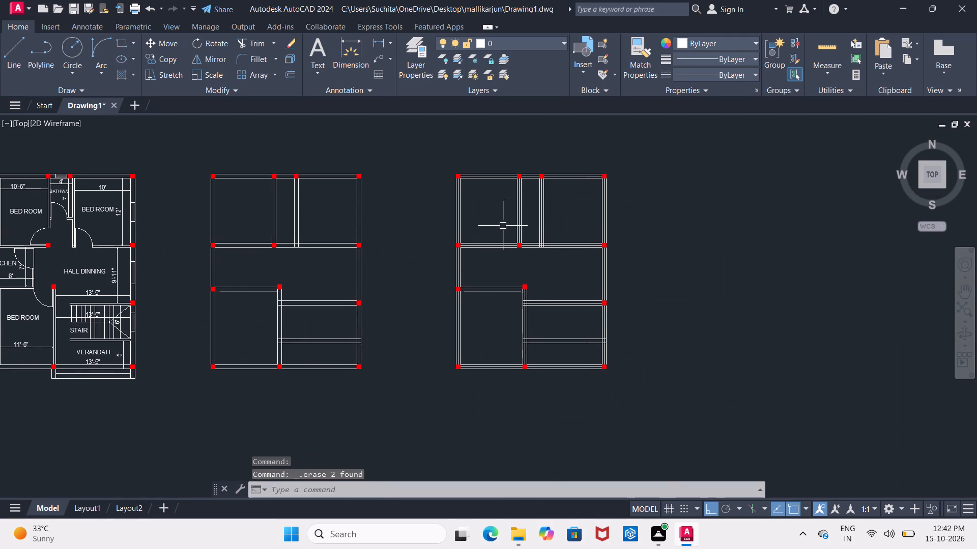
scroll(498, 223, up, 2)
middle_drag(473, 219, 391, 312)
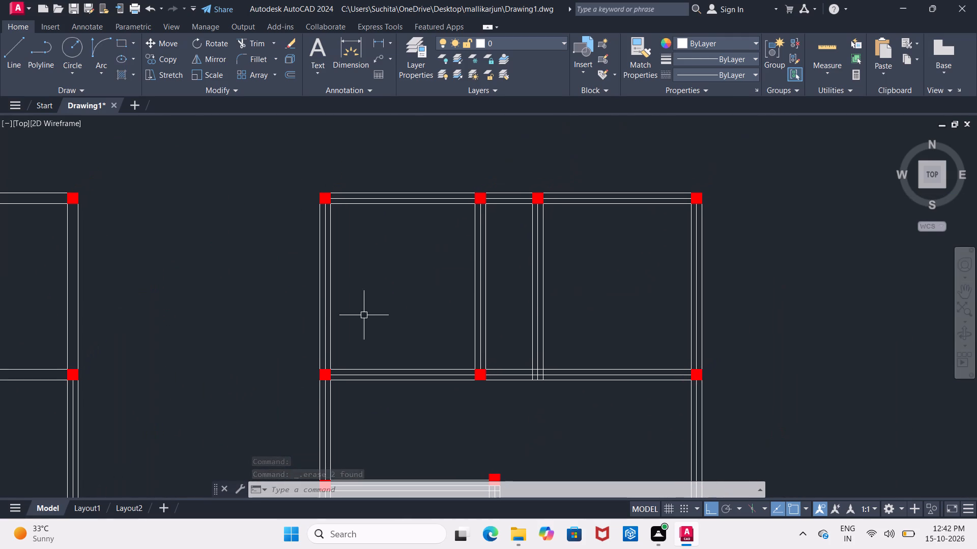
click(331, 331)
click(319, 352)
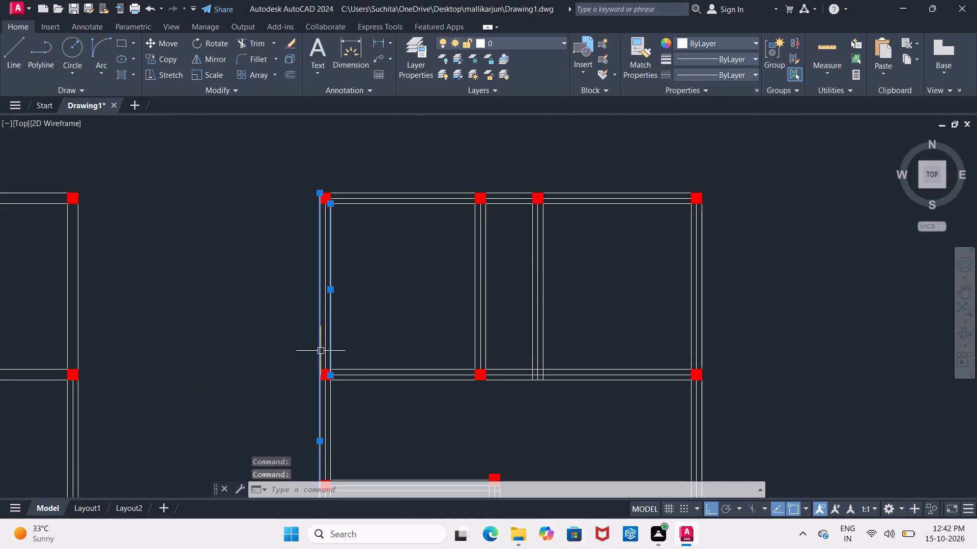
key(Delete)
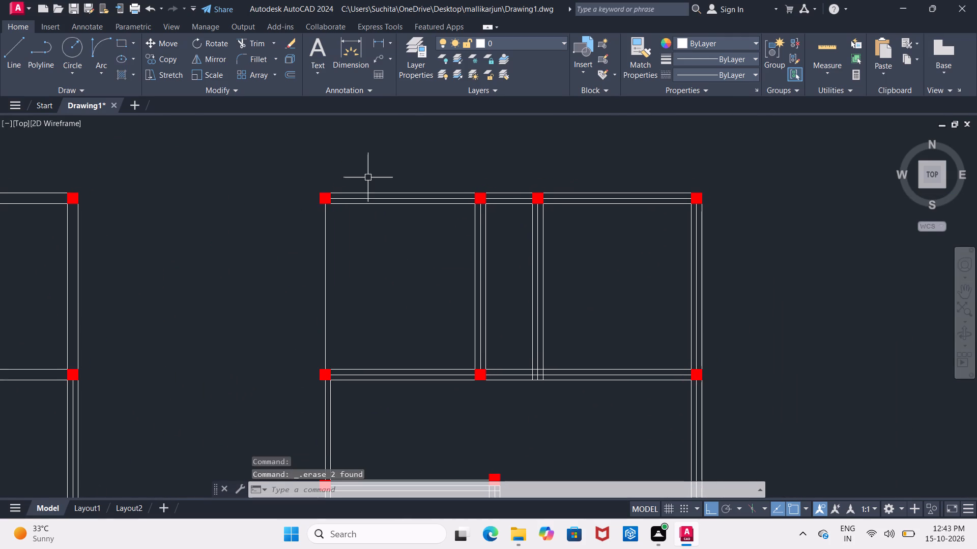
click(370, 191)
click(381, 205)
key(Delete)
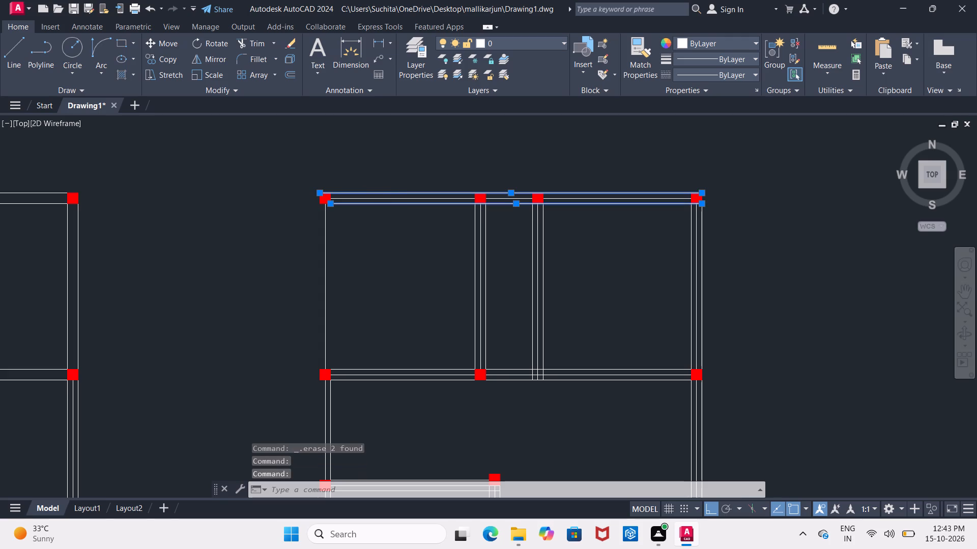
Erase the face lines of both bathroom side walls and the remaining inner lines of the north exterior wall, keeping the centre lines.
click(476, 277)
click(490, 284)
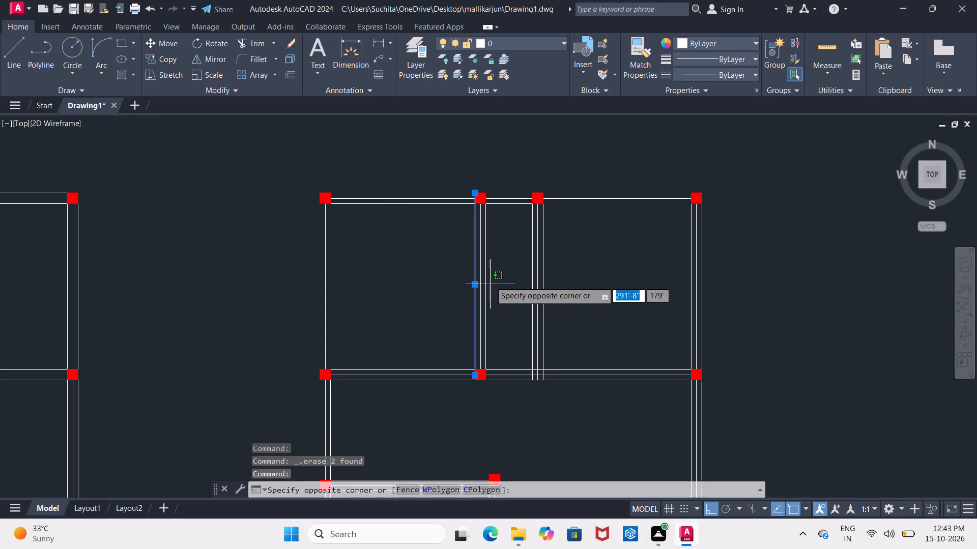
click(486, 292)
click(486, 296)
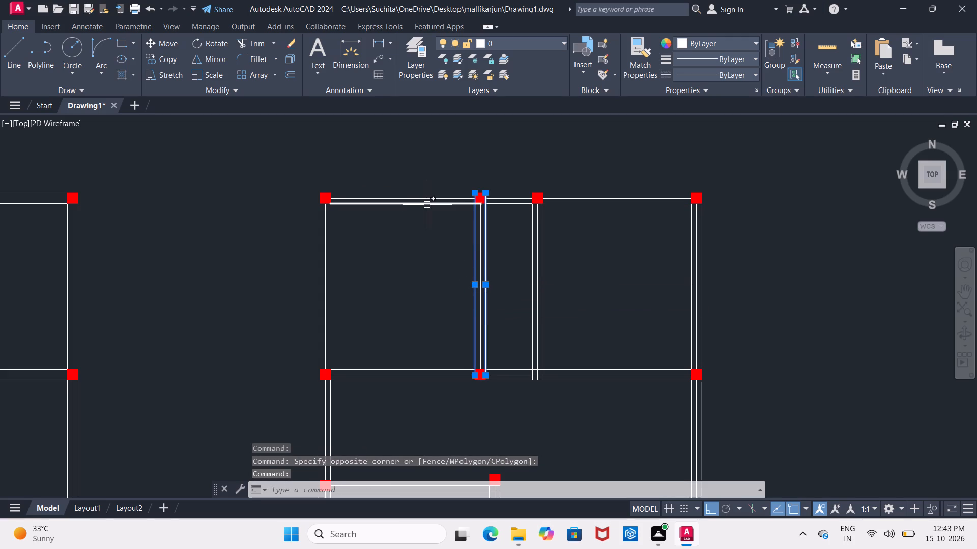
click(427, 205)
click(512, 203)
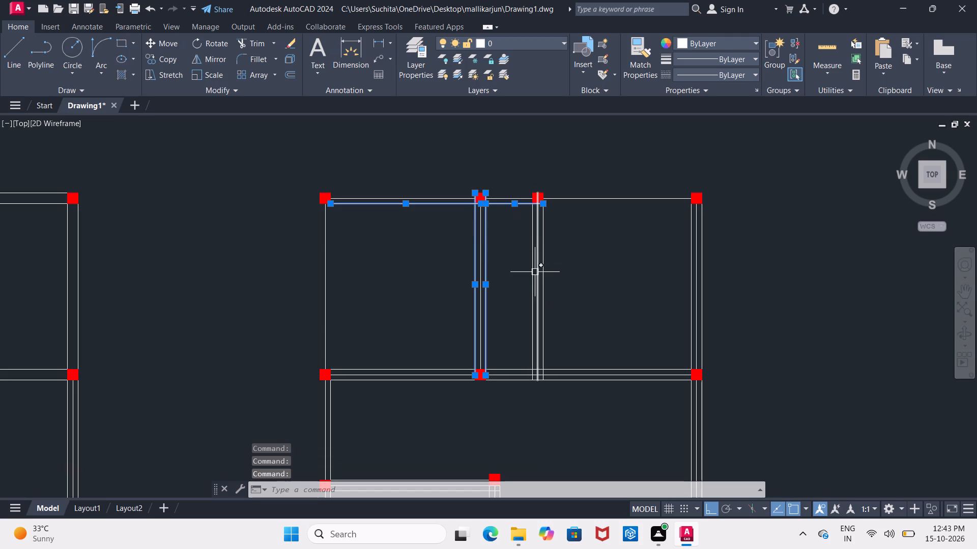
click(534, 273)
click(543, 298)
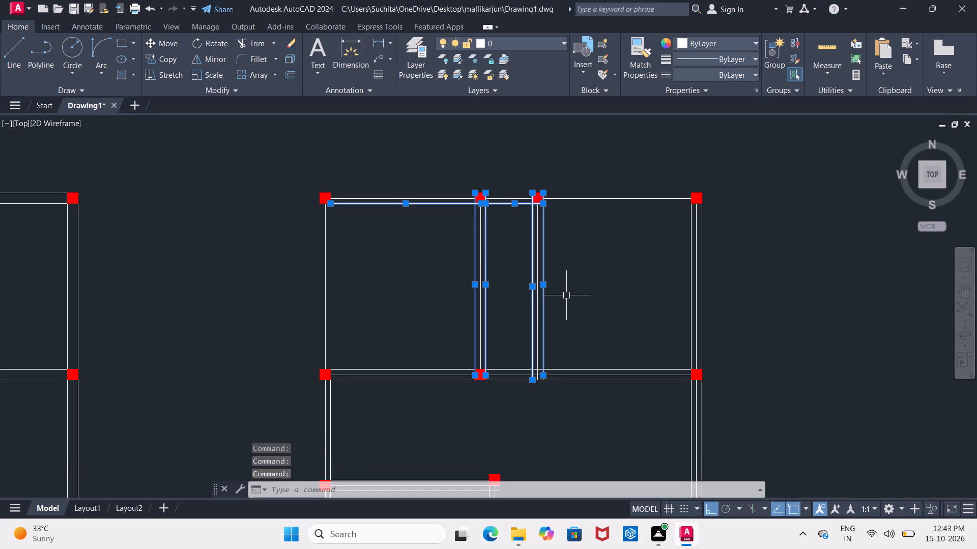
key(Delete)
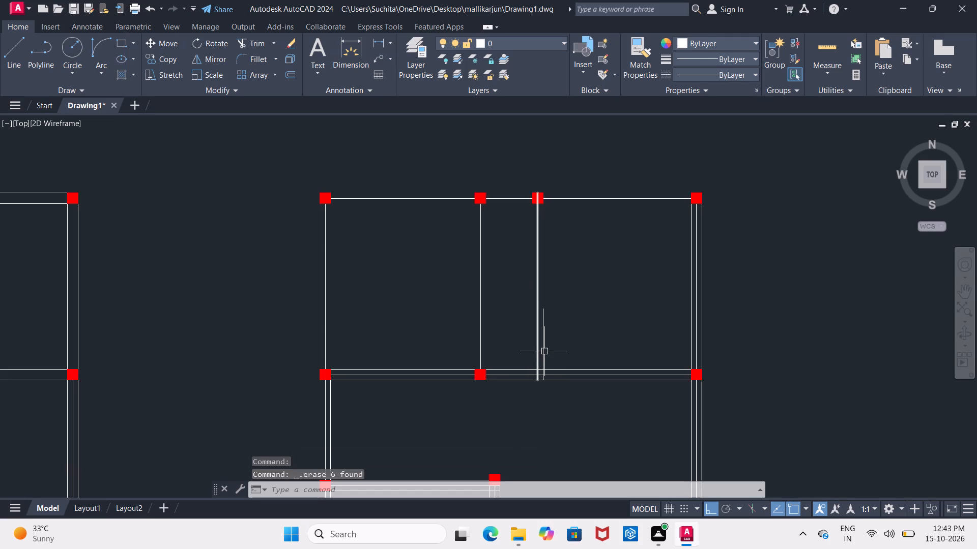
click(544, 351)
key(Delete)
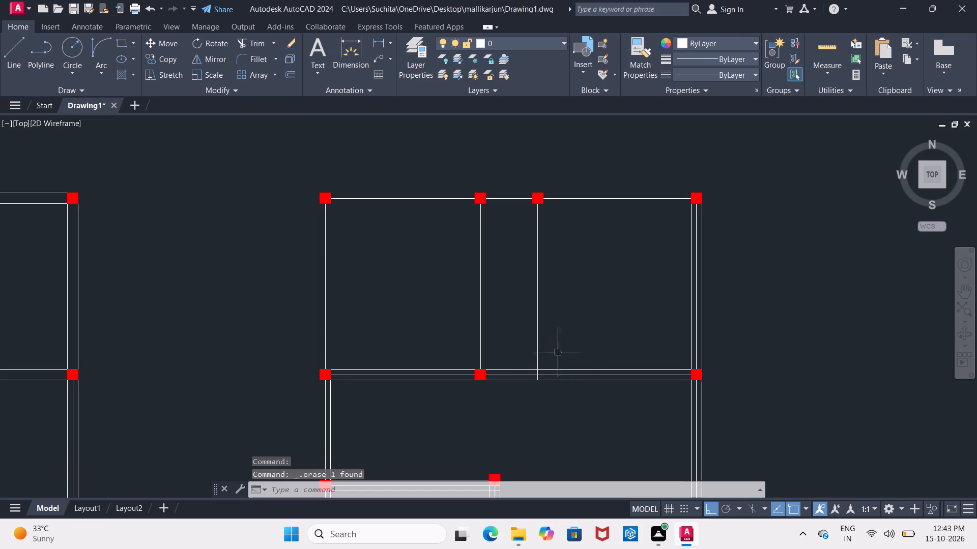
Erase the east exterior wall's outer line and its inner line beside the northeast bedroom, keeping the centre line.
middle_drag(596, 344, 467, 317)
click(560, 264)
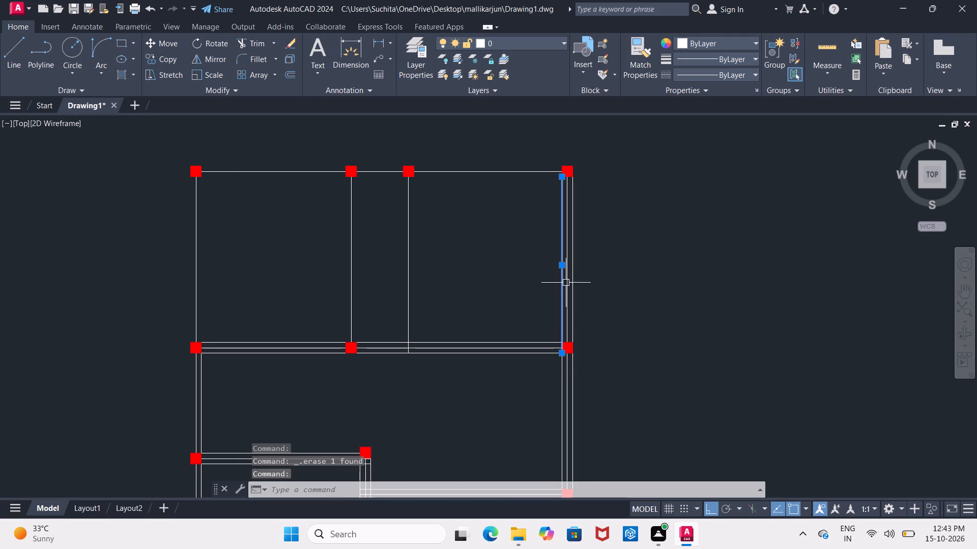
click(572, 298)
key(Delete)
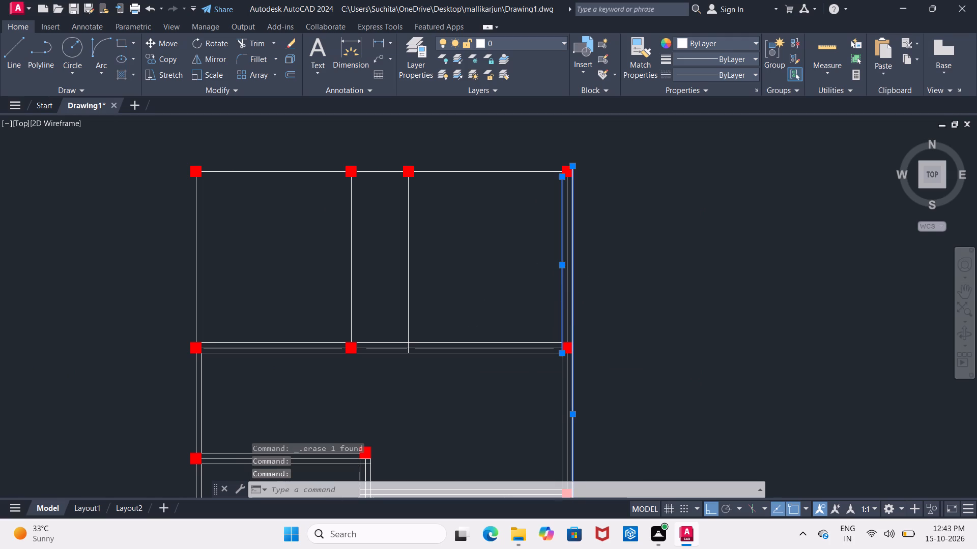
Erase the north face line and the eastern piece of the south face line of the wall between the bedrooms and hall.
click(499, 340)
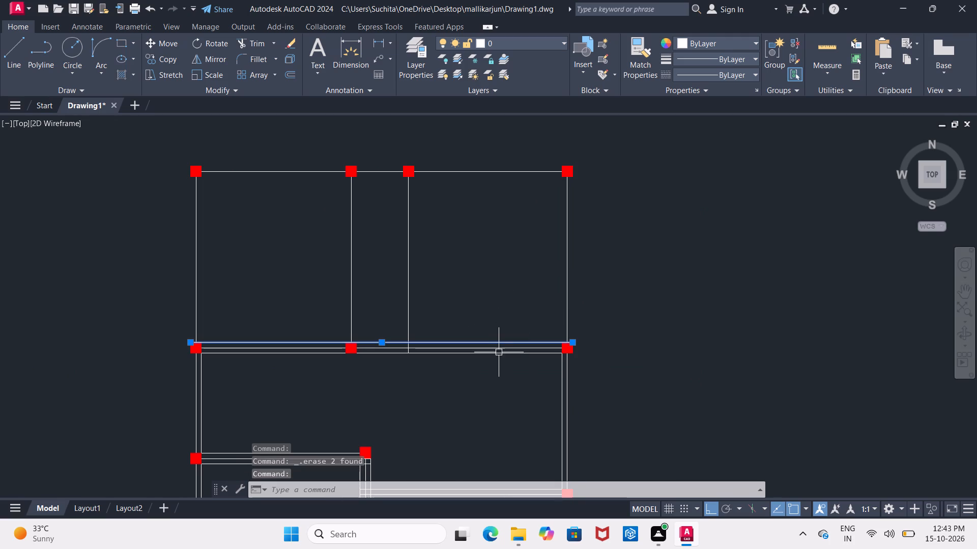
click(499, 353)
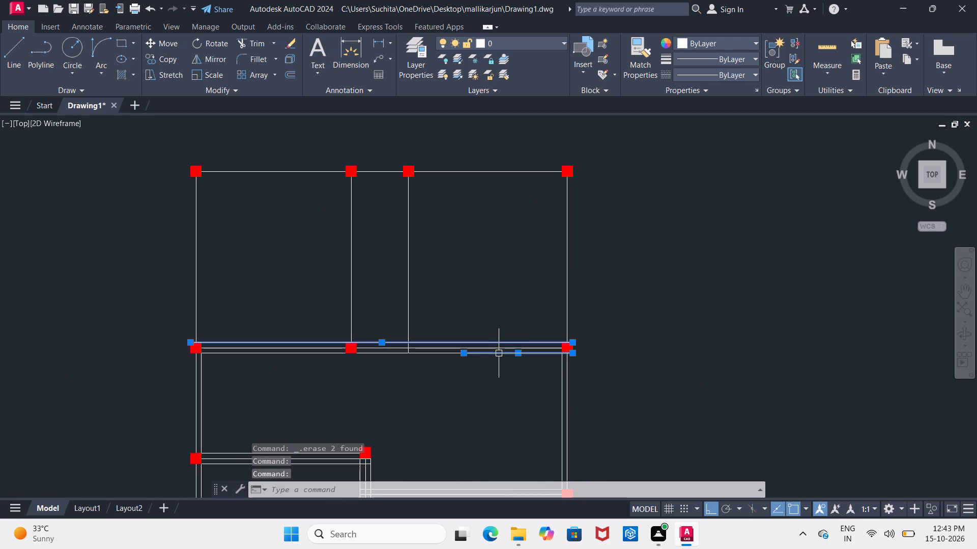
key(Delete)
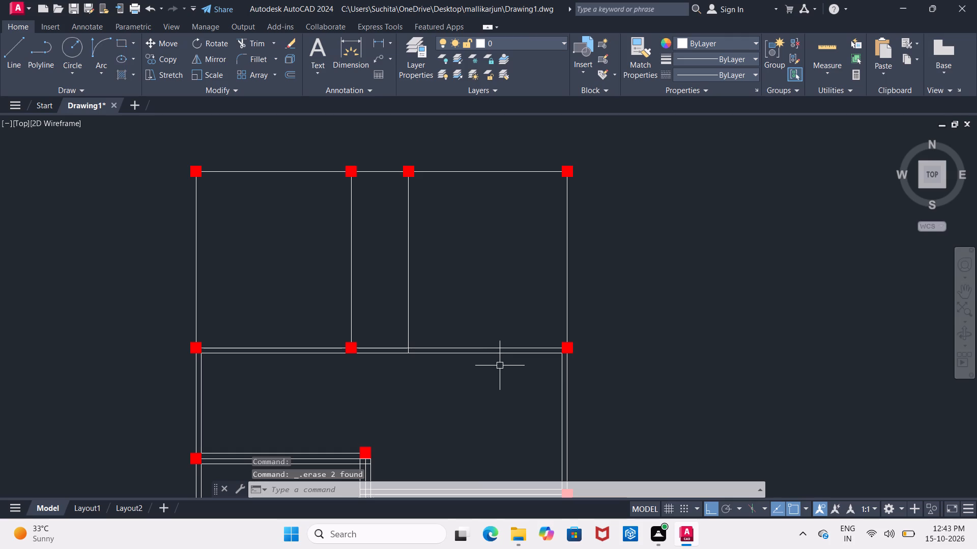
Erase the remaining south face line of the wall between the bedrooms and the hall, keeping the centre line.
click(482, 352)
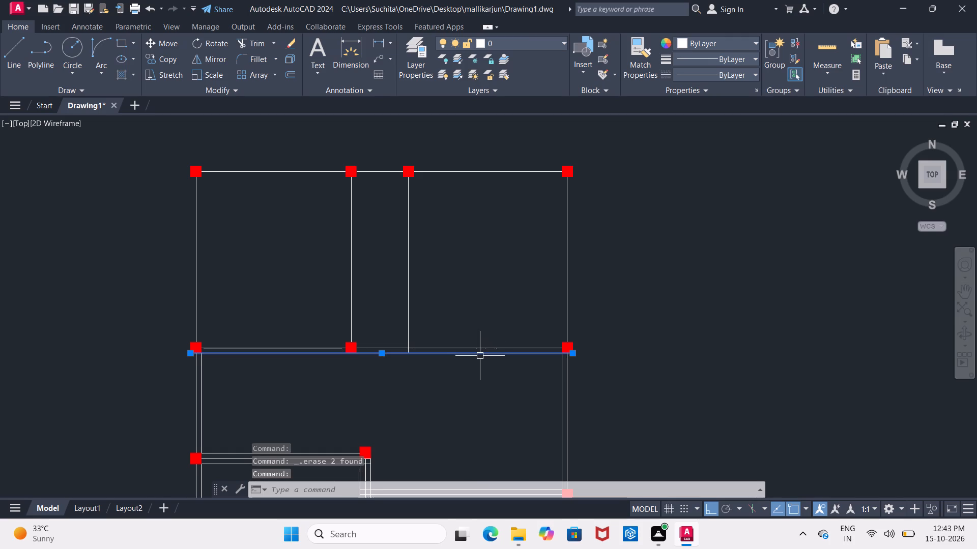
key(Delete)
Trim the bathroom east wall's centre line where it overshoots south of the bedroom-hall wall's centre line.
scroll(337, 379, up, 2)
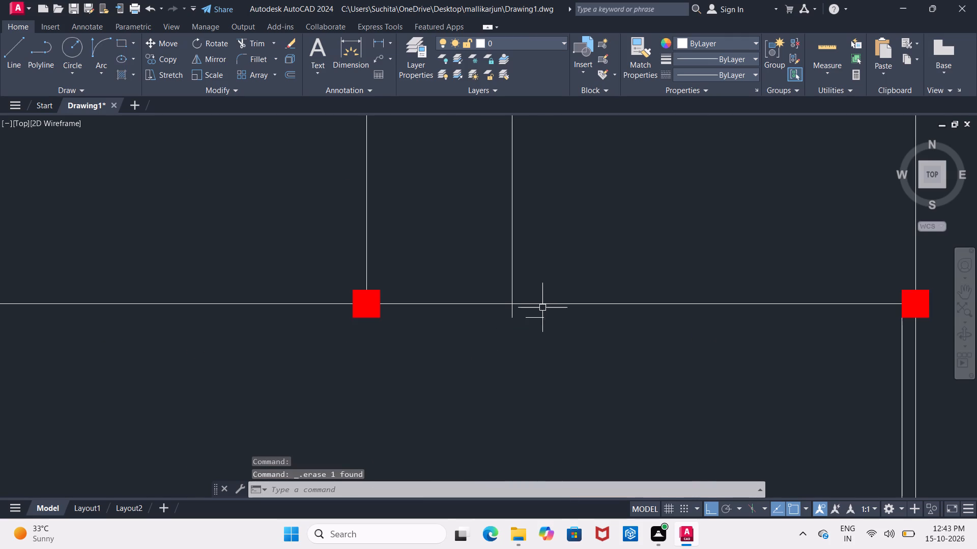
click(530, 317)
click(511, 314)
scroll(511, 319, down, 3)
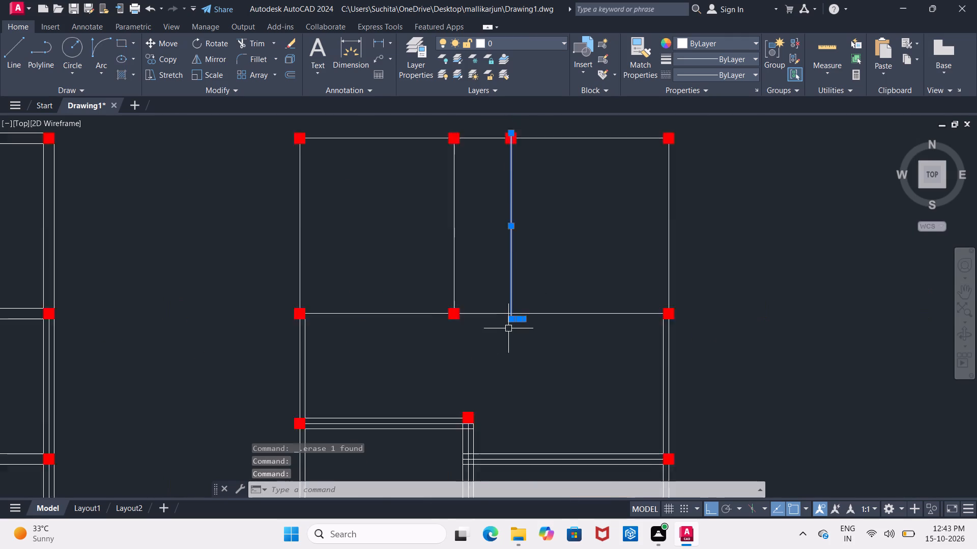
key(Escape)
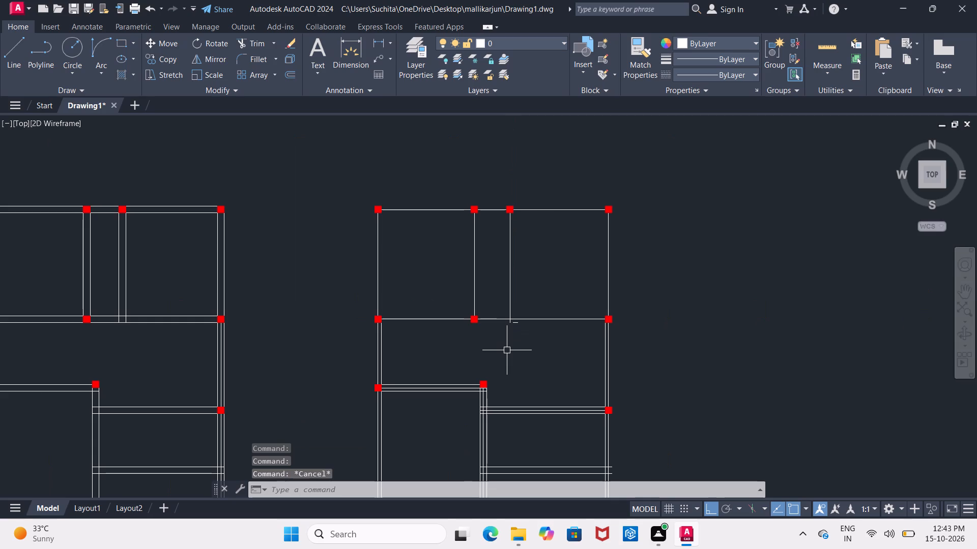
text(TR)
key(Return)
scroll(499, 347, up, 3)
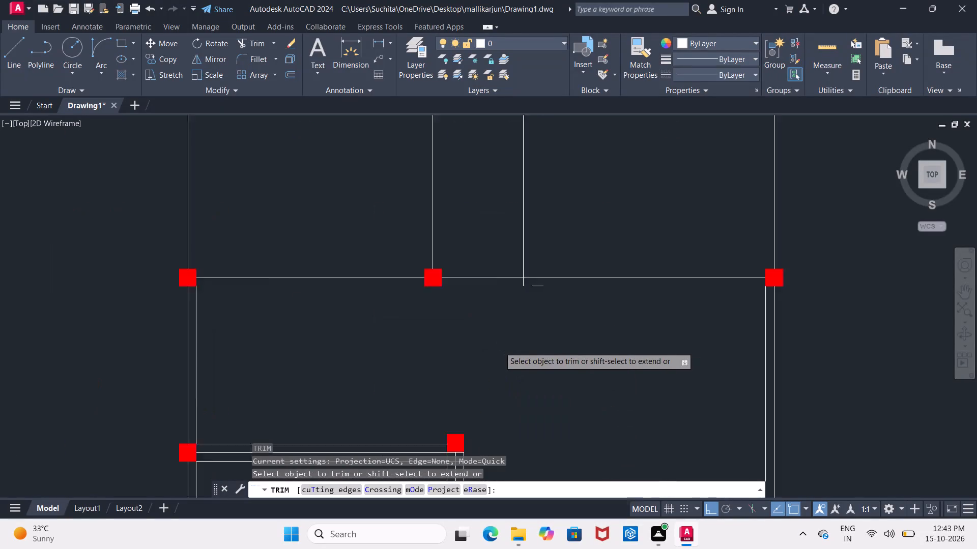
click(524, 246)
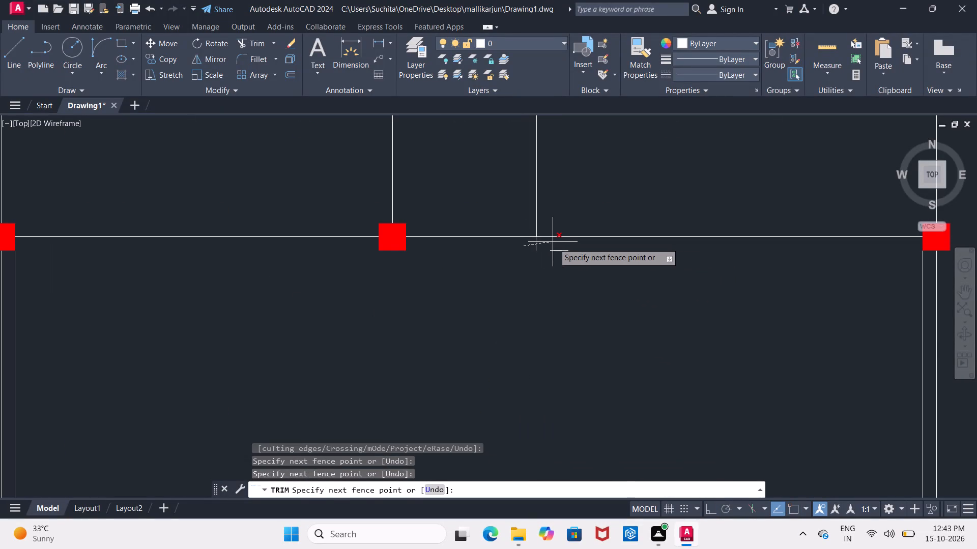
click(561, 254)
scroll(549, 268, down, 2)
middle_drag(574, 323, 547, 278)
scroll(554, 293, down, 1)
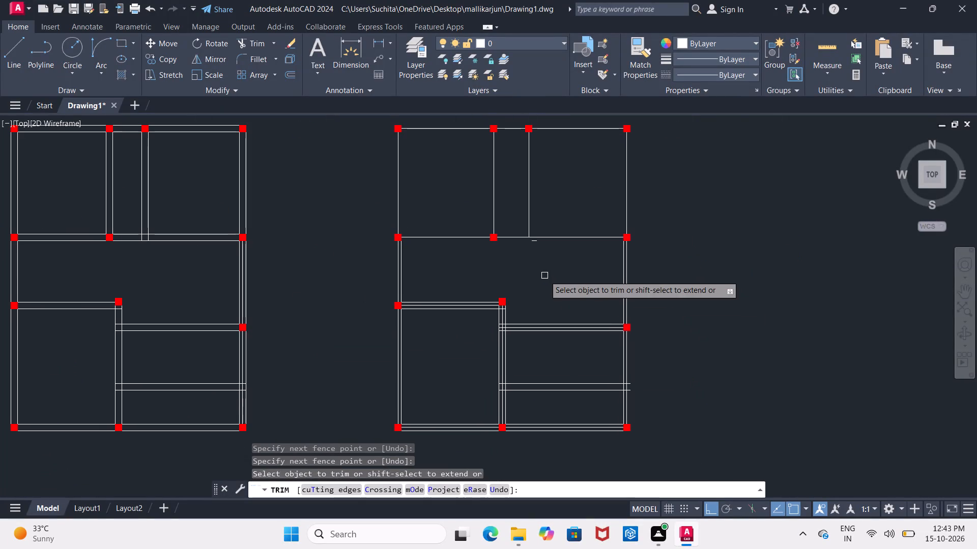
key(Escape)
Erase the west exterior wall's inner face lines beside the hall and southwest room, plus both face lines of that room's north wall.
scroll(410, 350, up, 2)
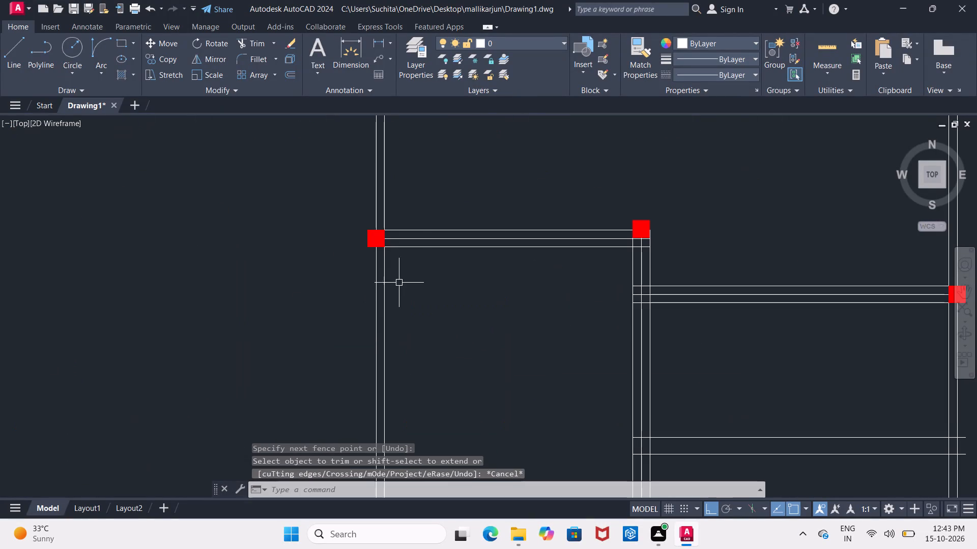
click(386, 207)
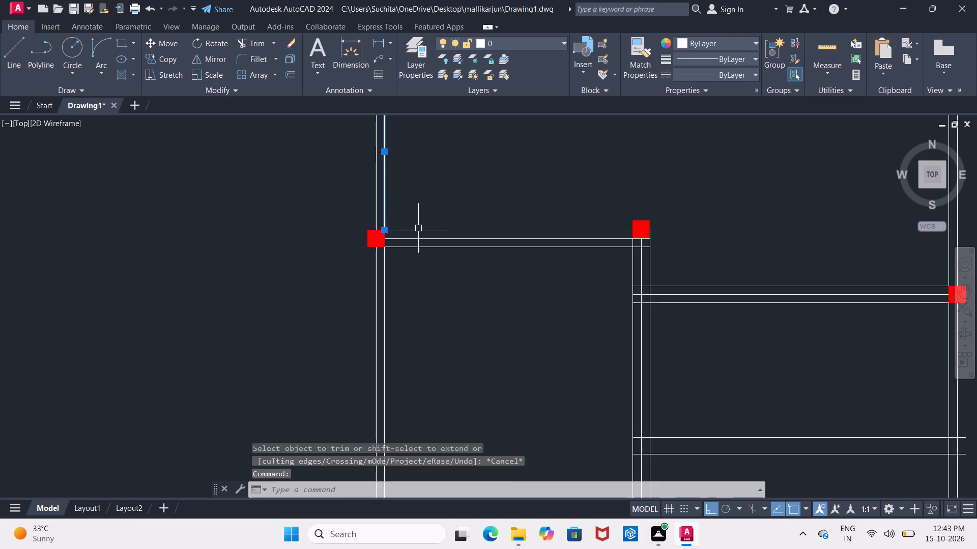
click(418, 228)
click(432, 249)
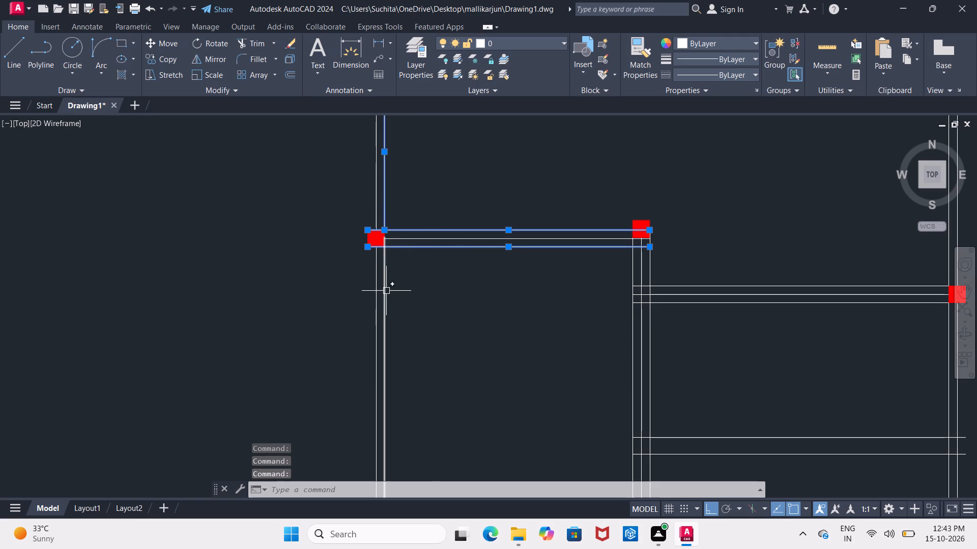
click(386, 293)
key(Delete)
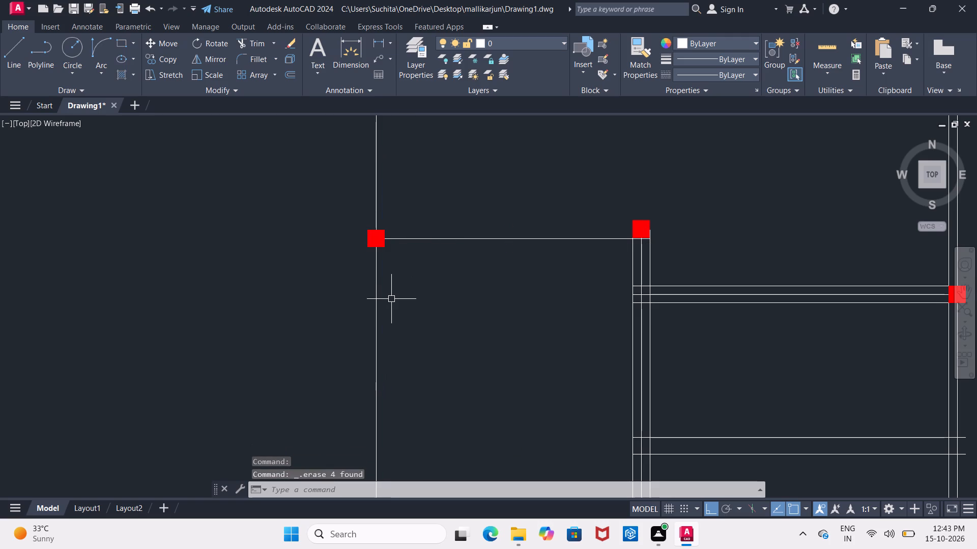
Erase the face lines of the southwest room's east wall and of the wall running east from it to the exterior column.
middle_drag(528, 287, 173, 268)
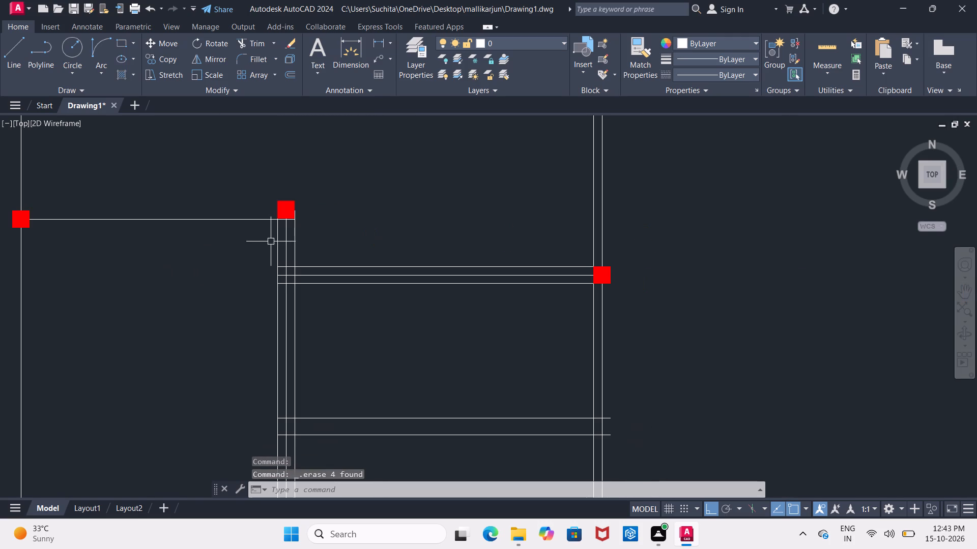
click(278, 249)
click(295, 254)
key(Delete)
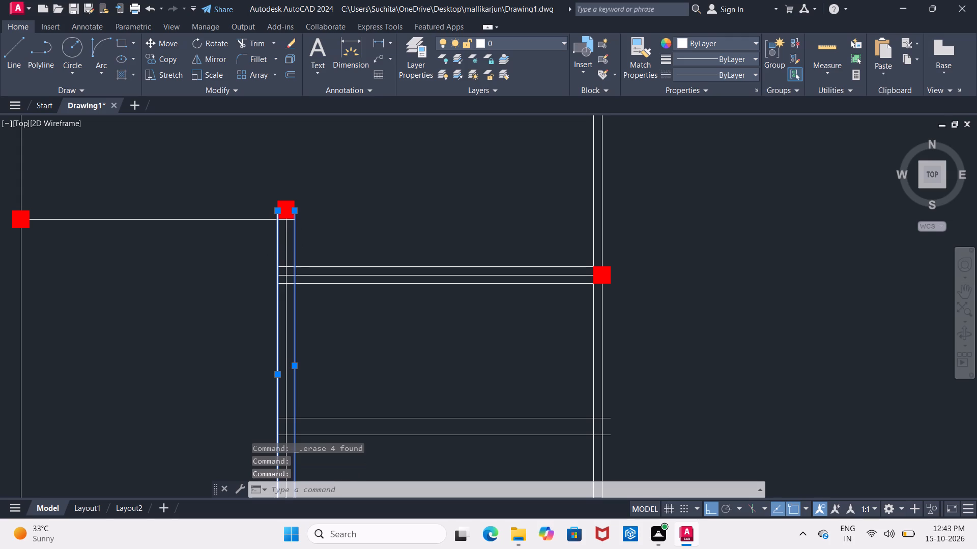
click(332, 266)
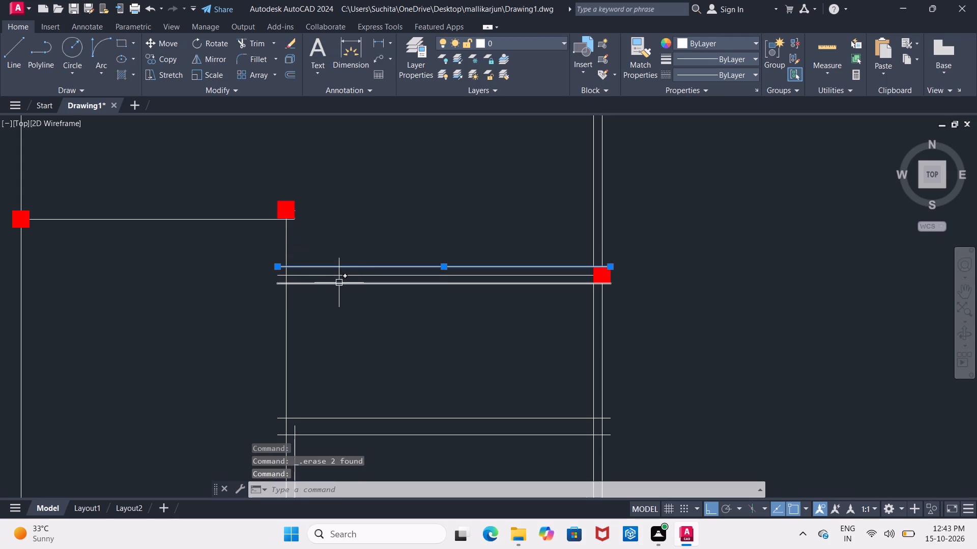
click(339, 283)
key(Delete)
Erase both lines of the southeast partition without a centre line and the leftover east face line of the adjoining interior wall.
middle_drag(339, 374, 332, 312)
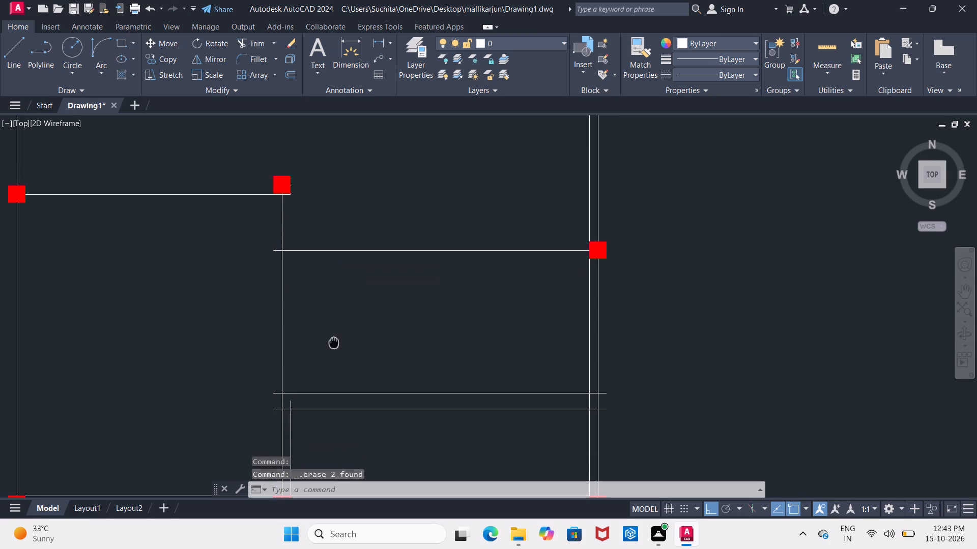
middle_drag(332, 312, 324, 112)
click(328, 160)
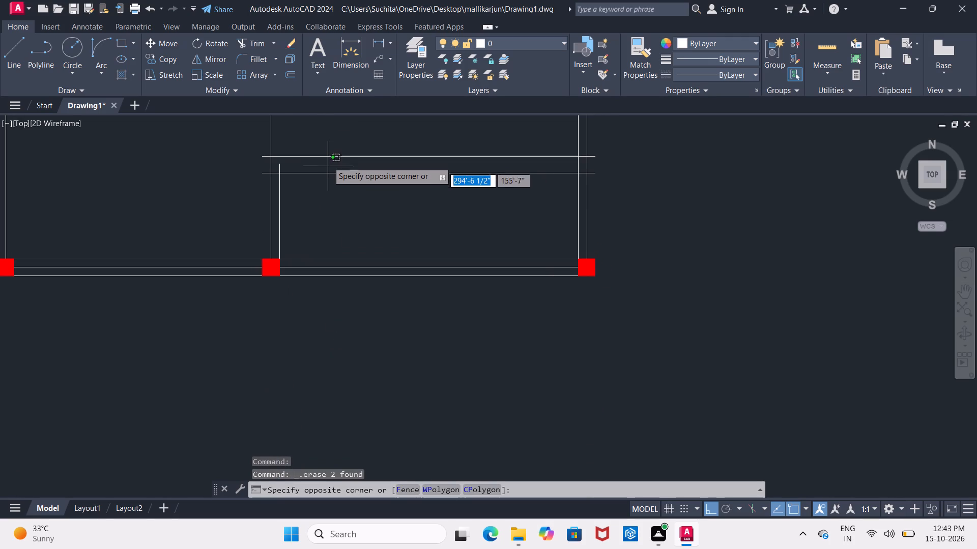
key(Escape)
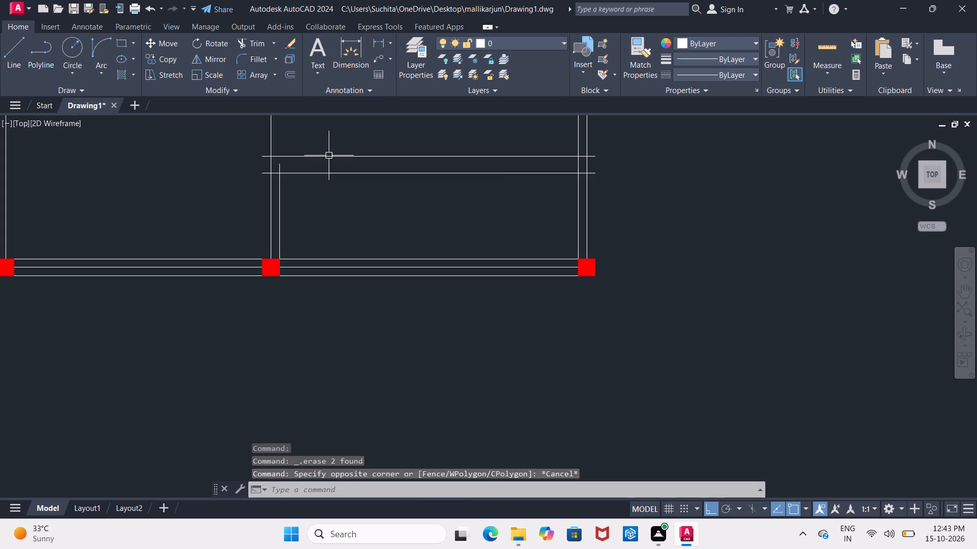
click(330, 154)
click(336, 172)
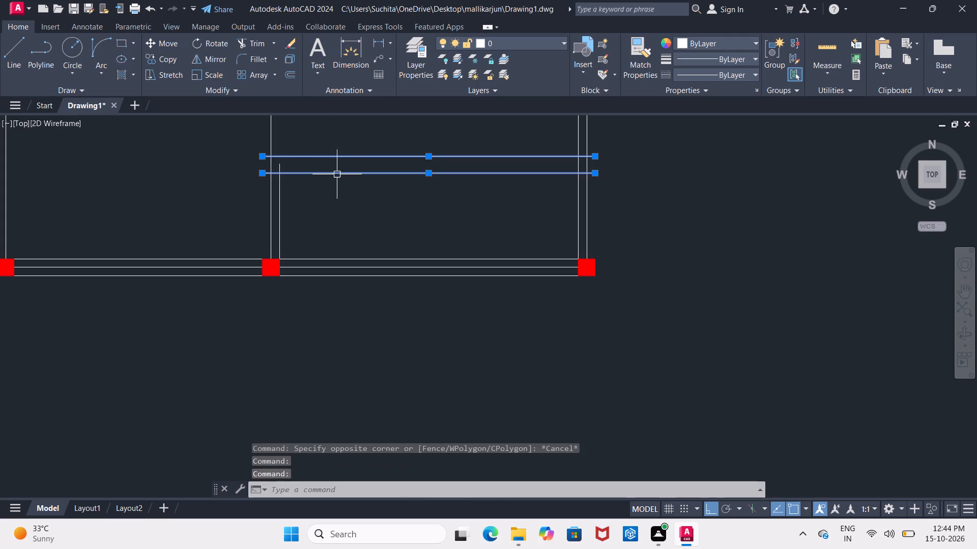
key(Delete)
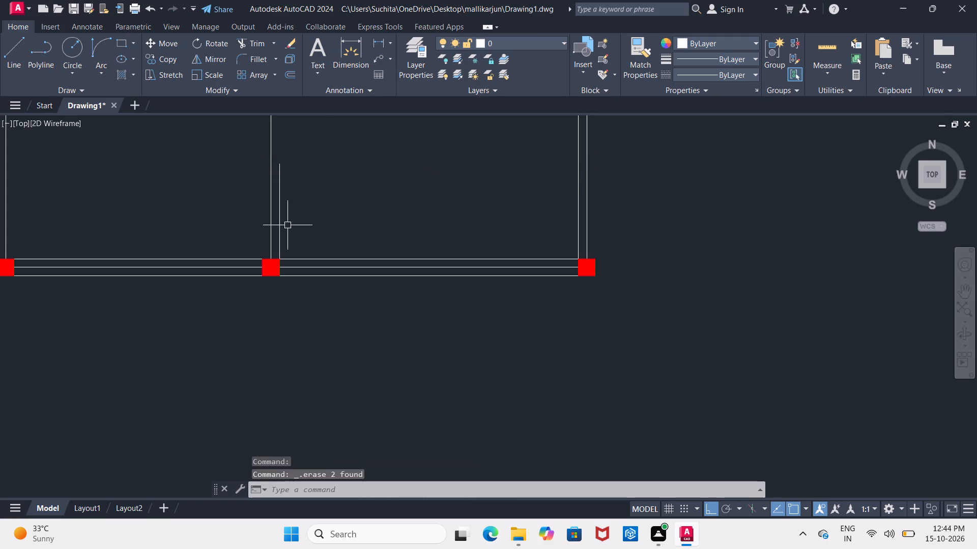
click(279, 230)
key(Delete)
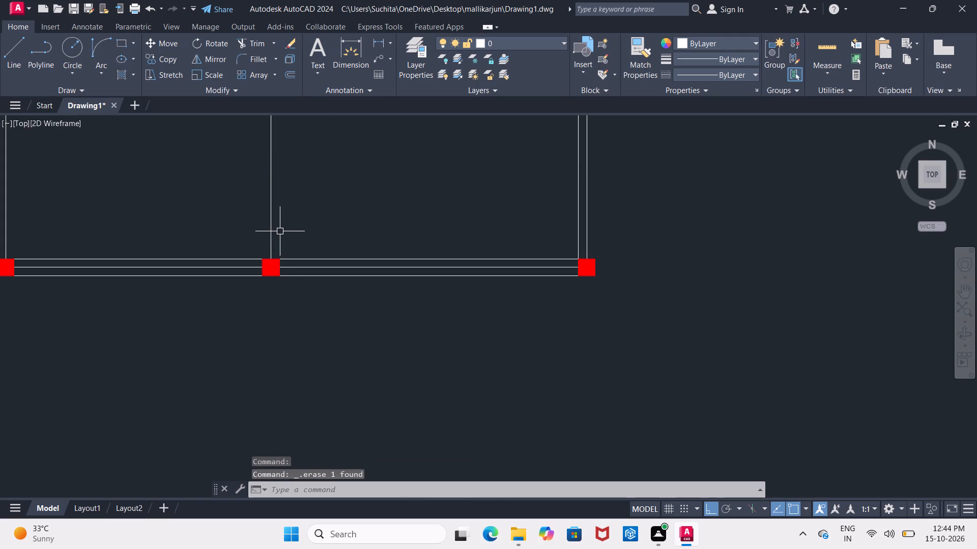
Erase the inner and outer face lines of the south exterior wall, keeping the centre line between the columns.
click(329, 259)
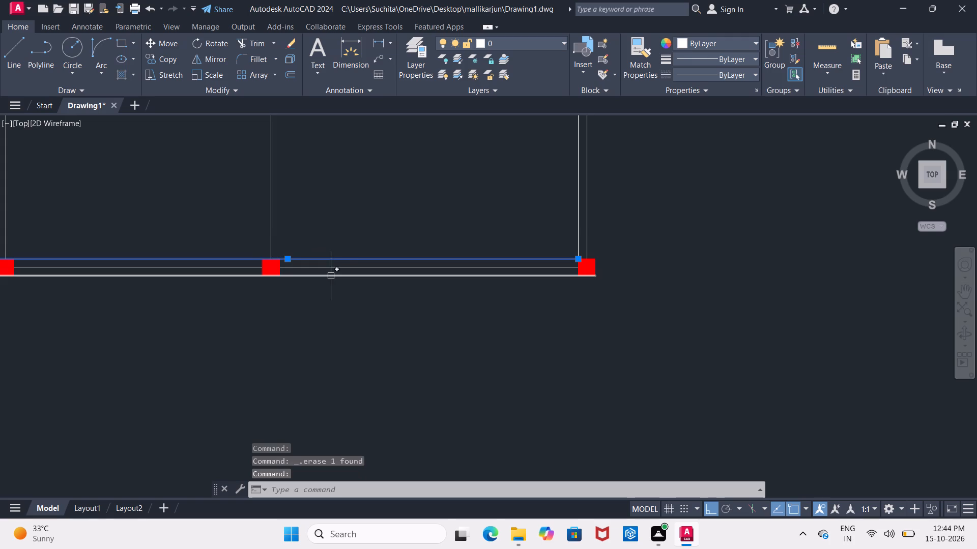
click(331, 277)
key(Delete)
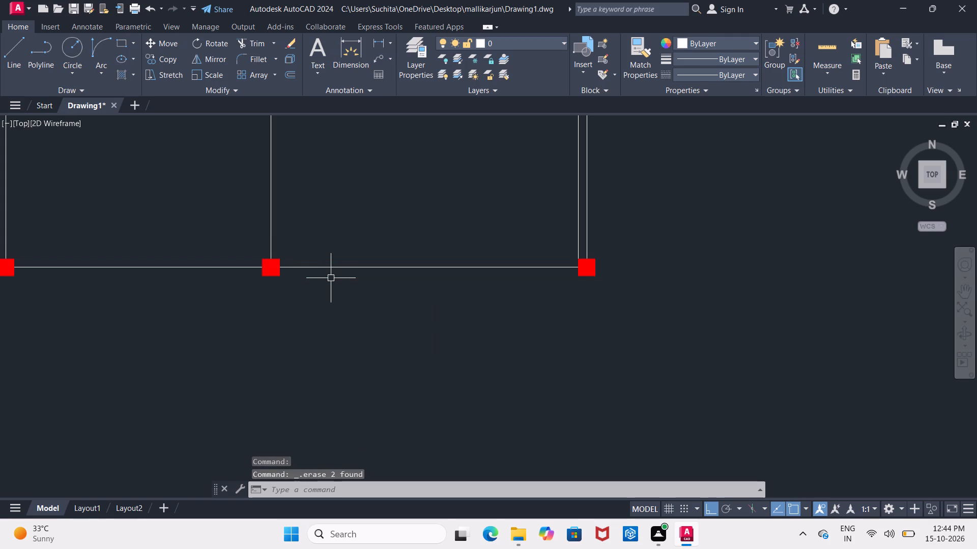
Erase the remaining pieces of the east exterior wall's inner face line south of the bedrooms, keeping the centre line.
middle_drag(424, 264, 261, 369)
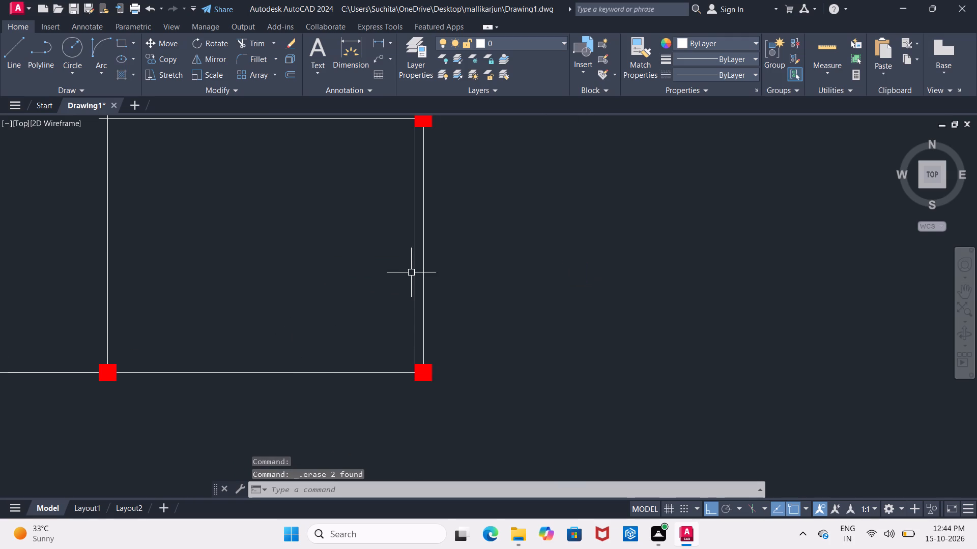
click(412, 271)
key(Delete)
click(413, 259)
key(Delete)
click(416, 238)
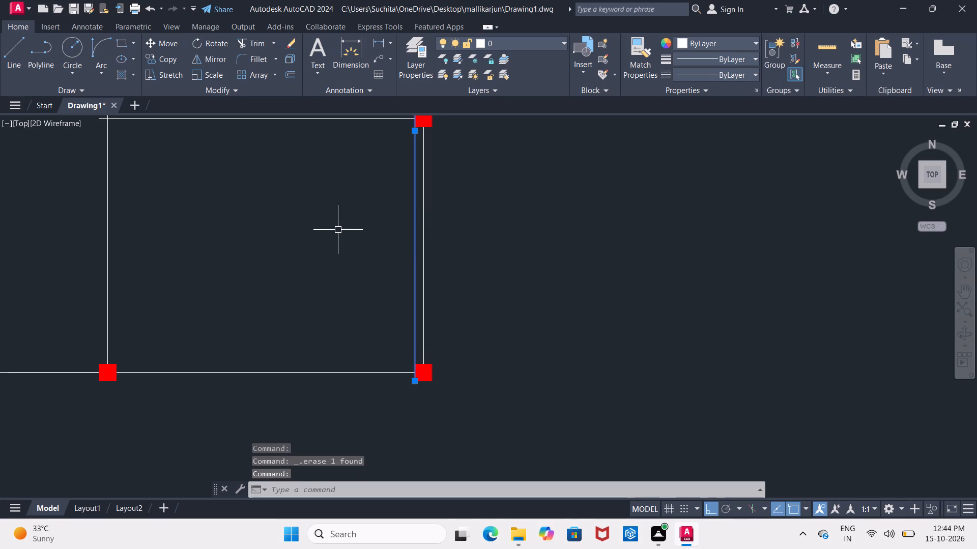
key(Delete)
Erase the short leftover line piece just south of the bedroom-hall wall, near the bathroom's east wall line.
scroll(338, 247, down, 4)
scroll(294, 193, up, 4)
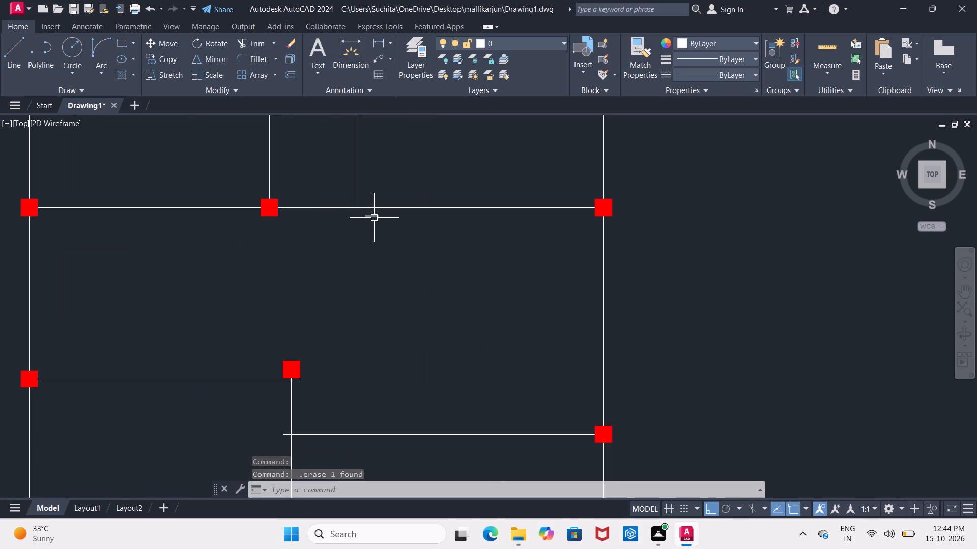
click(374, 218)
key(Delete)
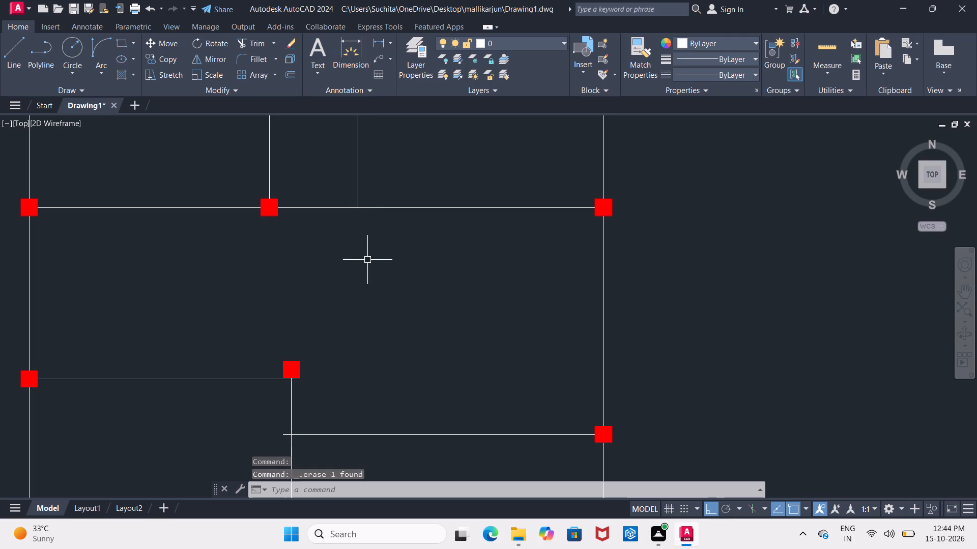
Stretch the east end of the southeast room's north wall centre line 2' eastward past the exterior column.
middle_drag(442, 330, 331, 268)
scroll(442, 330, down, 1)
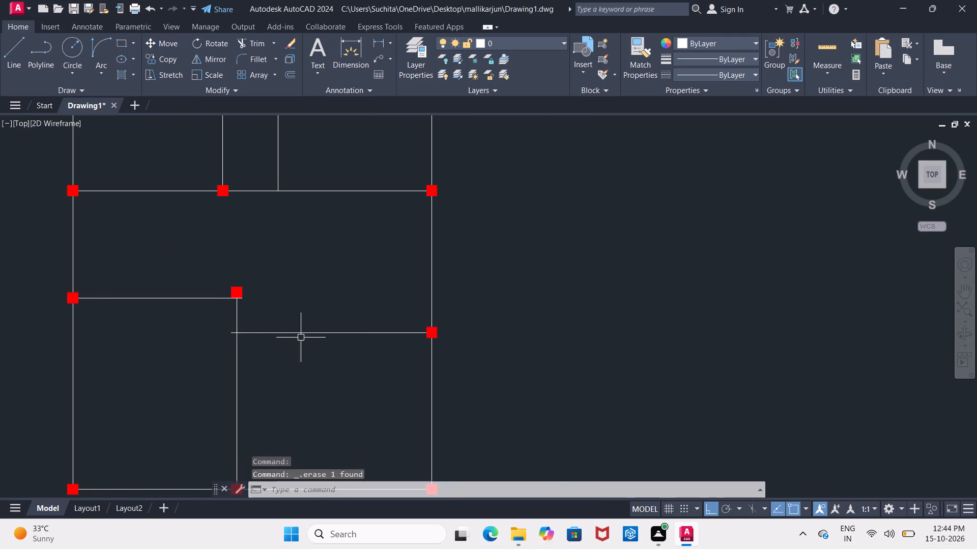
scroll(411, 346, up, 2)
middle_drag(401, 330, 293, 334)
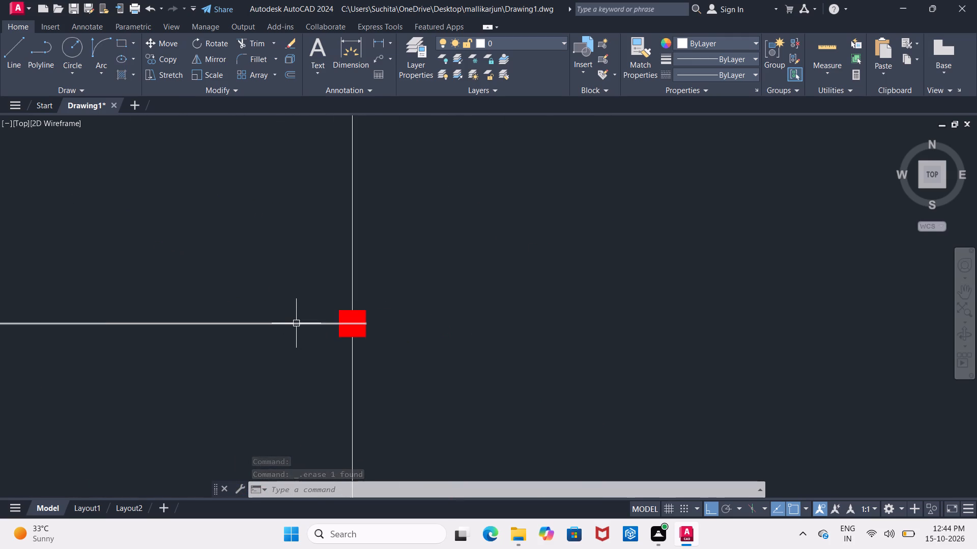
click(296, 323)
click(366, 327)
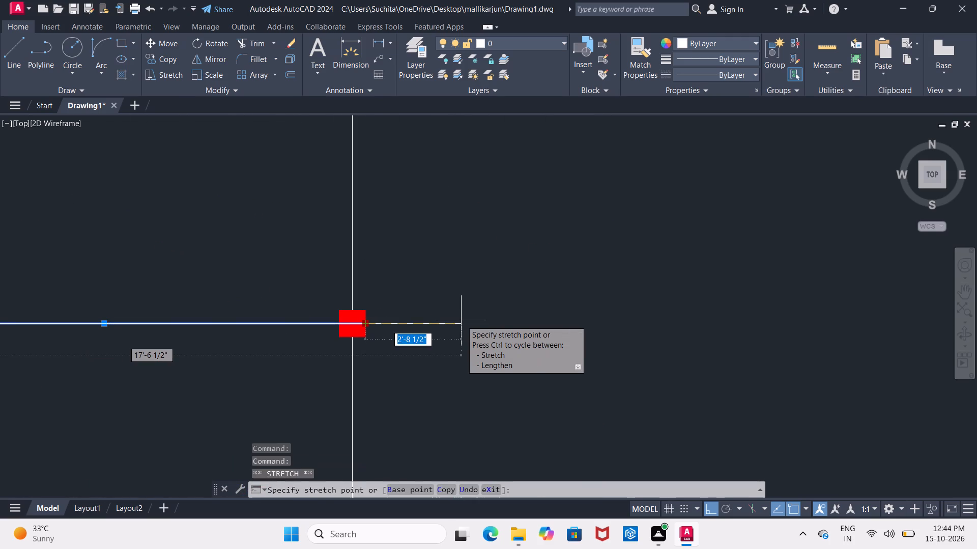
text(2')
key(Return)
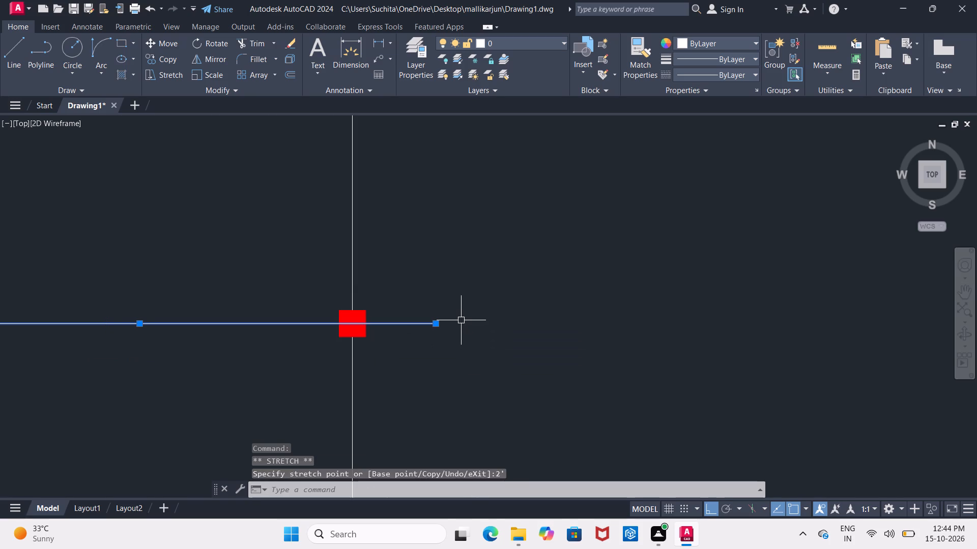
click(475, 290)
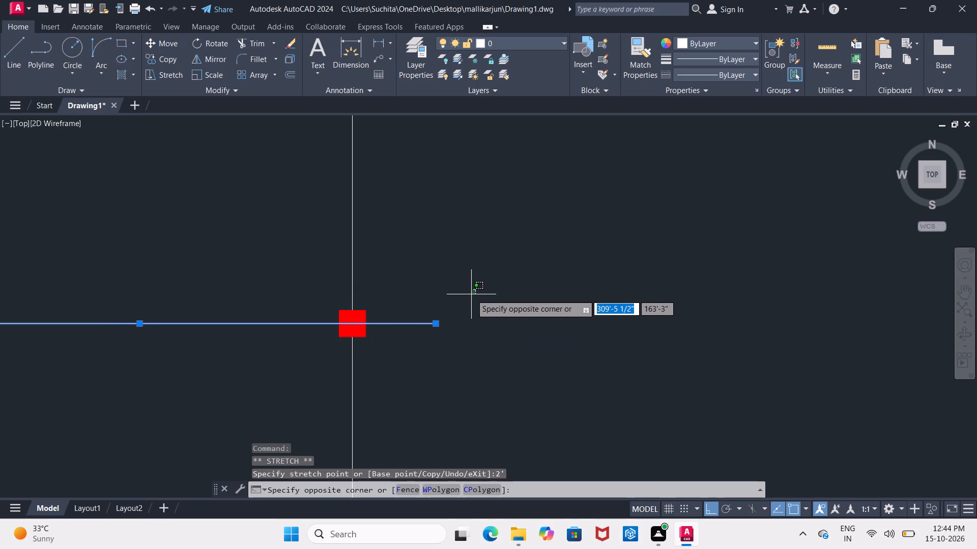
key(Escape)
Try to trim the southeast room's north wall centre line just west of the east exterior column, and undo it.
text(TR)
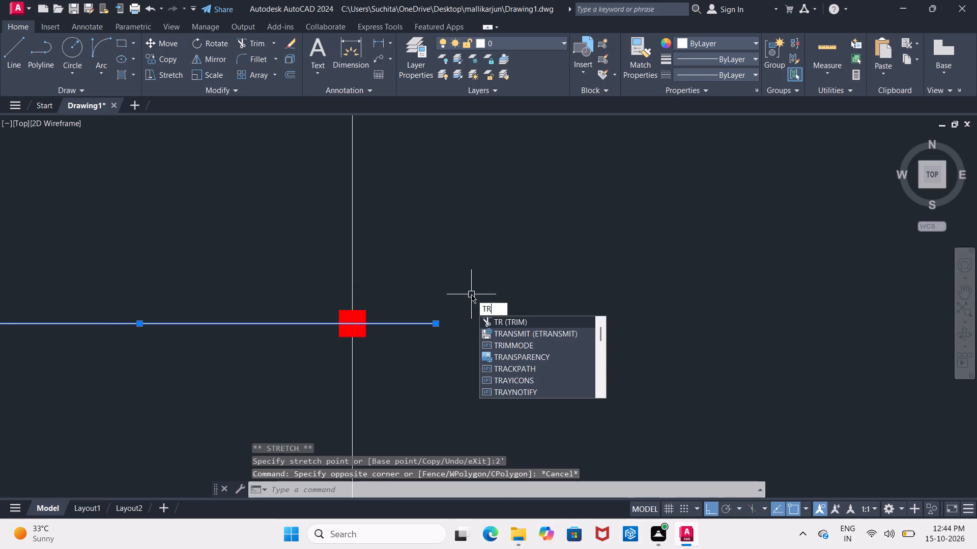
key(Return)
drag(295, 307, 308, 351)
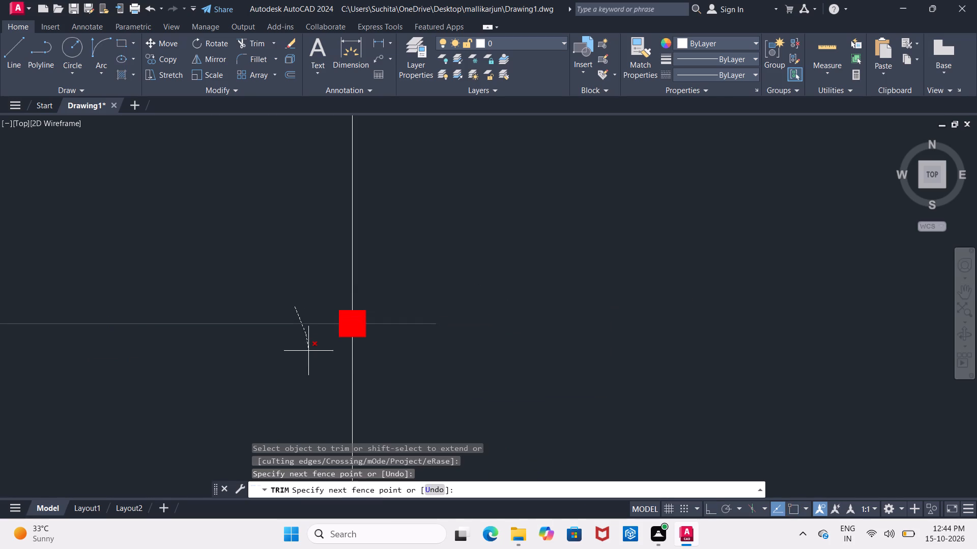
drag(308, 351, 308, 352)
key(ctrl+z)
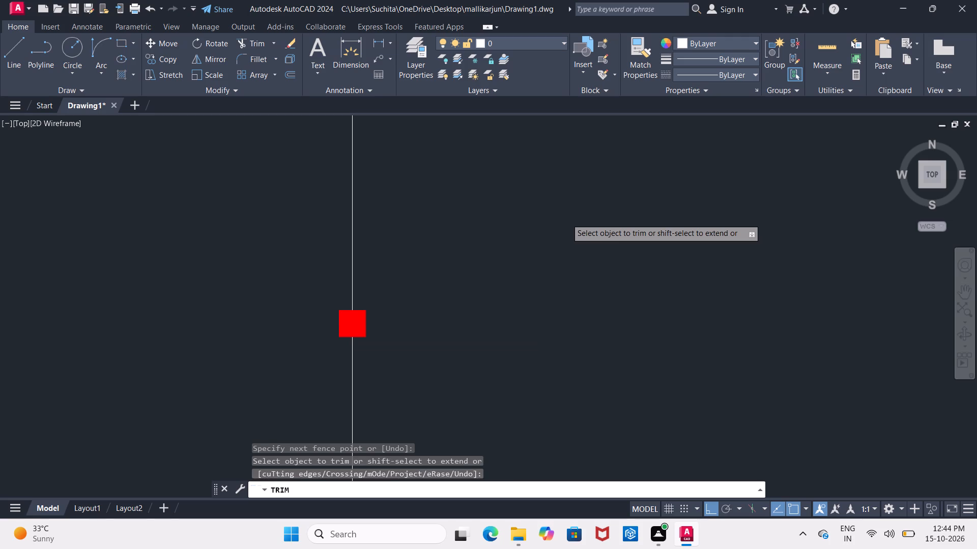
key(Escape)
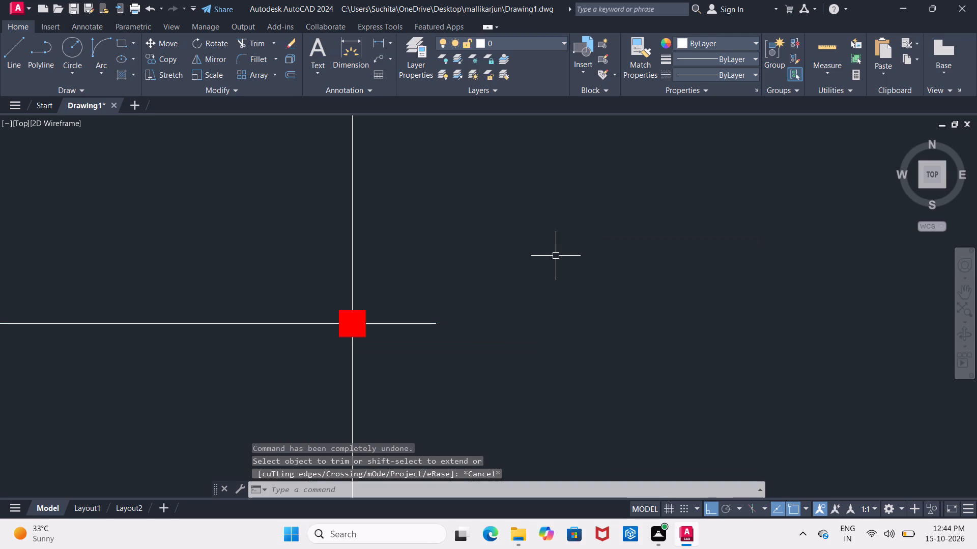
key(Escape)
Trim away the southeast room's north wall centre line on both sides of the east exterior column, keeping the piece inside the column.
text(TR)
key(Return)
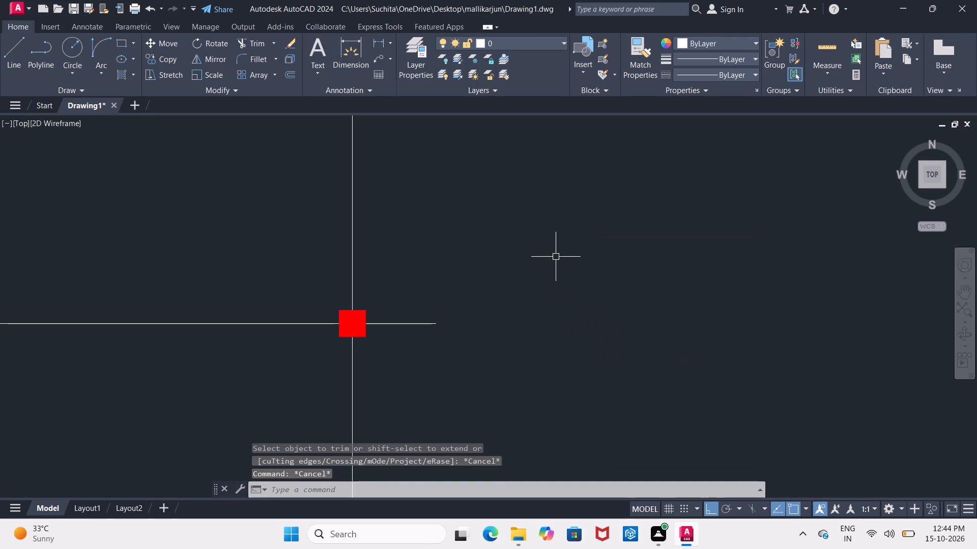
click(396, 324)
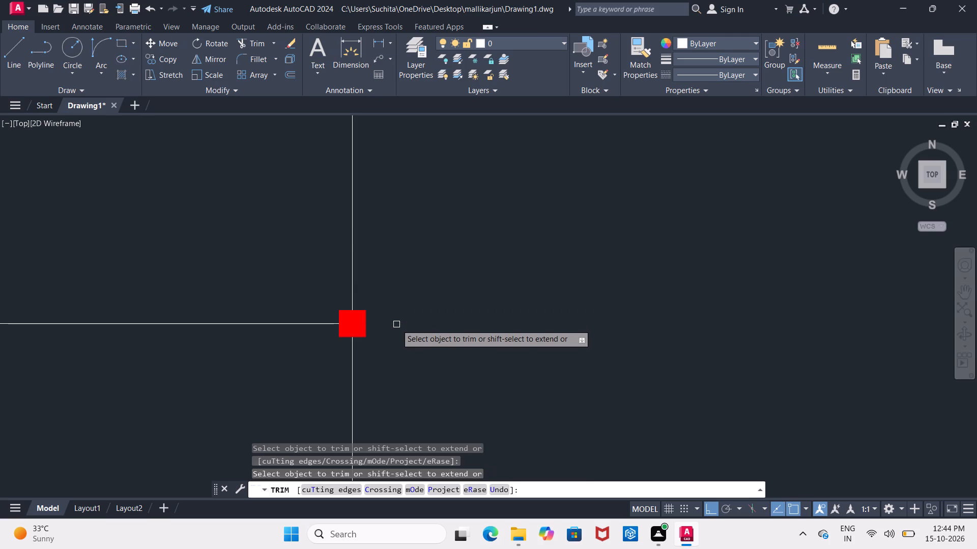
click(261, 324)
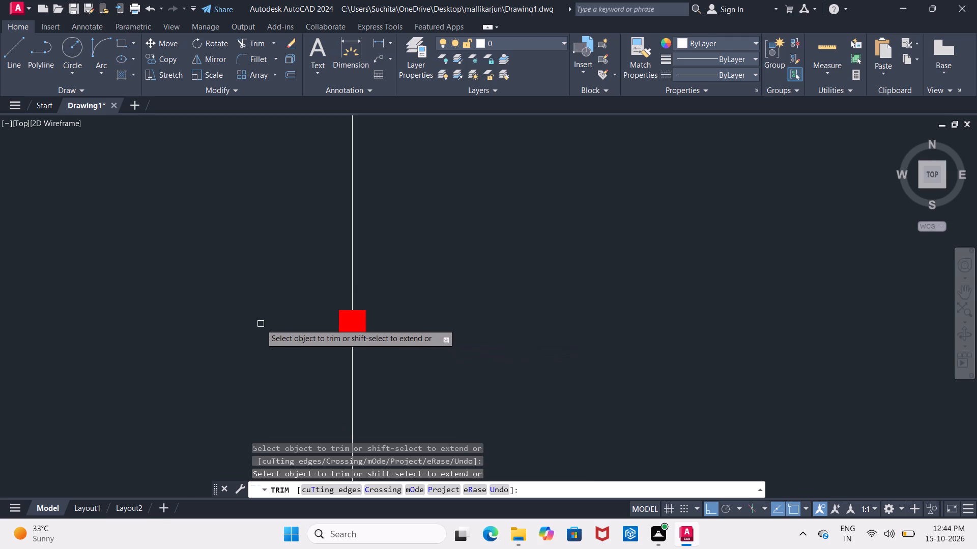
key(Escape)
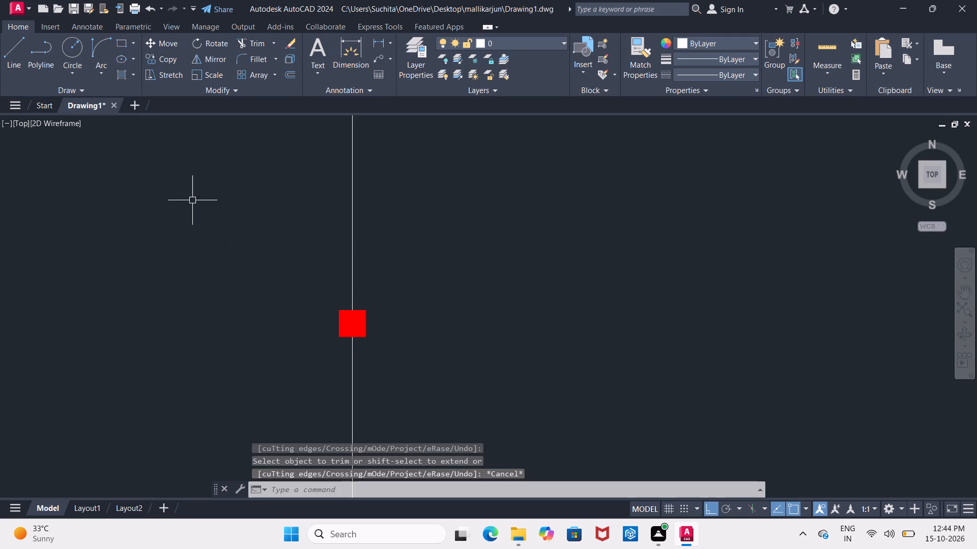
Move the red solid fill of the east exterior column eastward, clear of its outline, exposing the short centre line piece inside.
scroll(354, 324, up, 2)
click(351, 321)
click(351, 323)
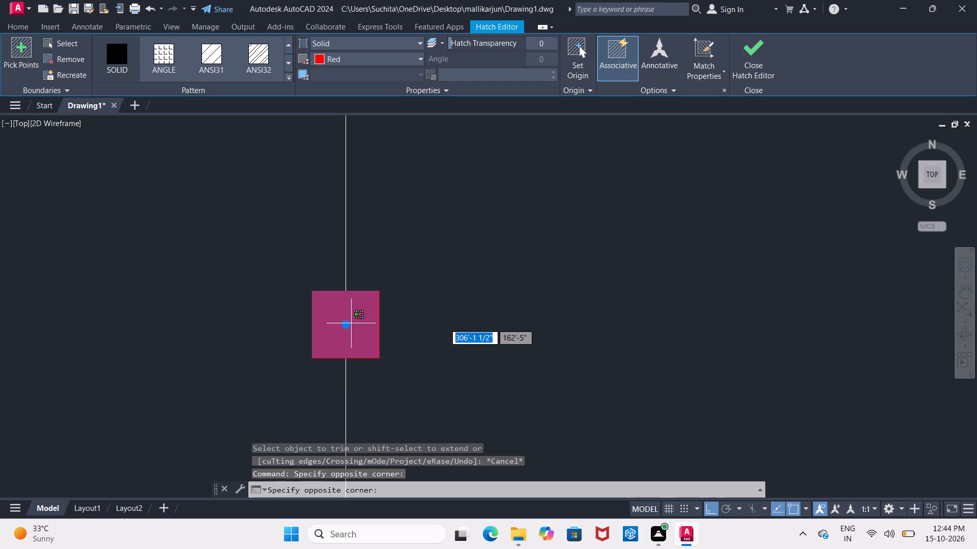
key(Escape)
key(Escape)
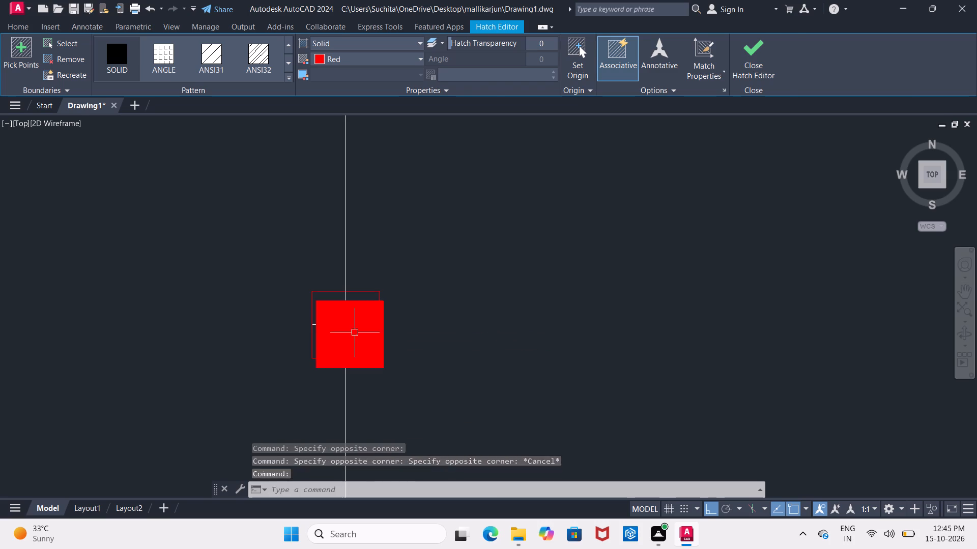
click(357, 303)
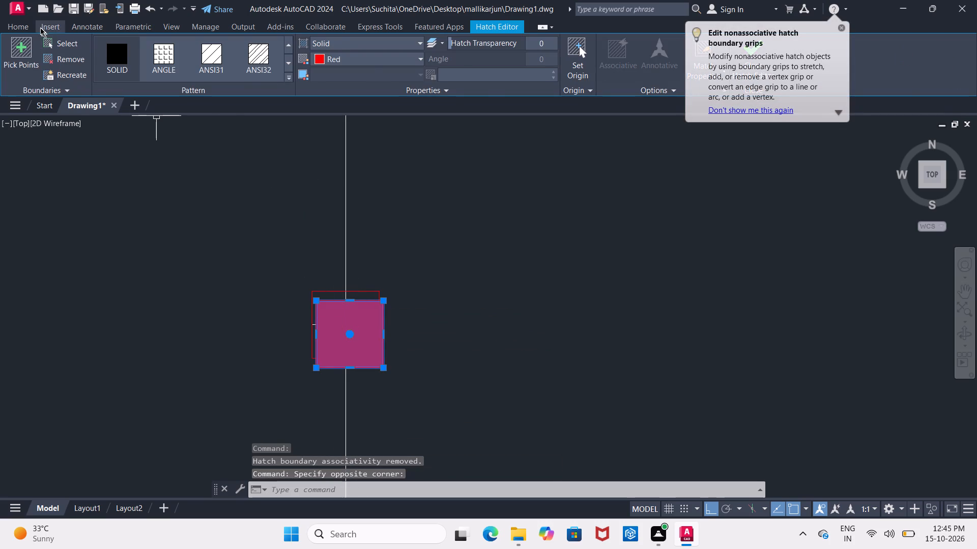
click(22, 25)
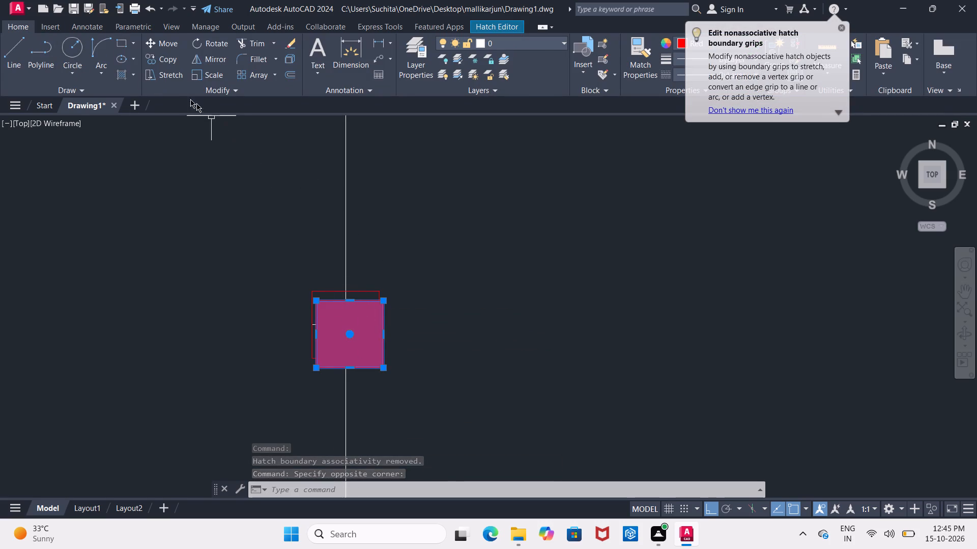
click(170, 45)
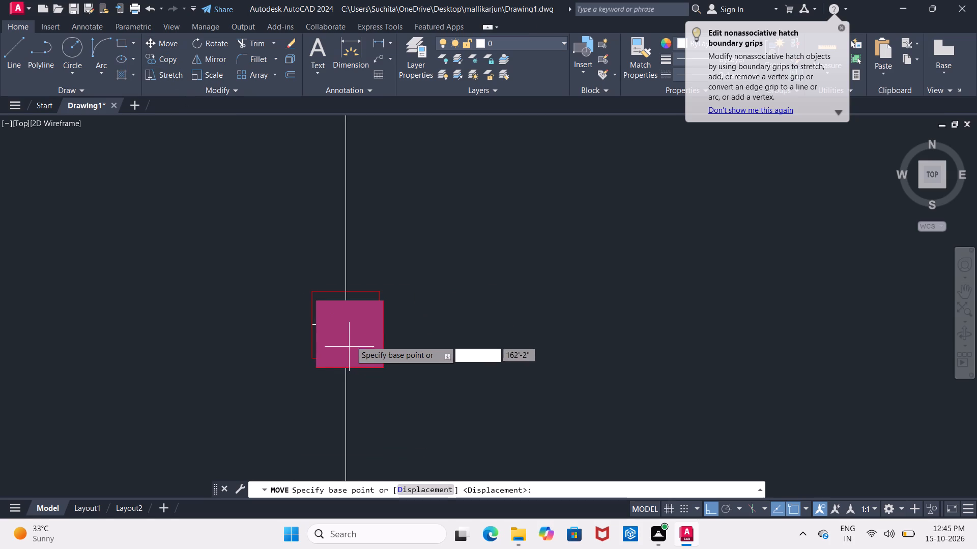
click(351, 340)
click(352, 436)
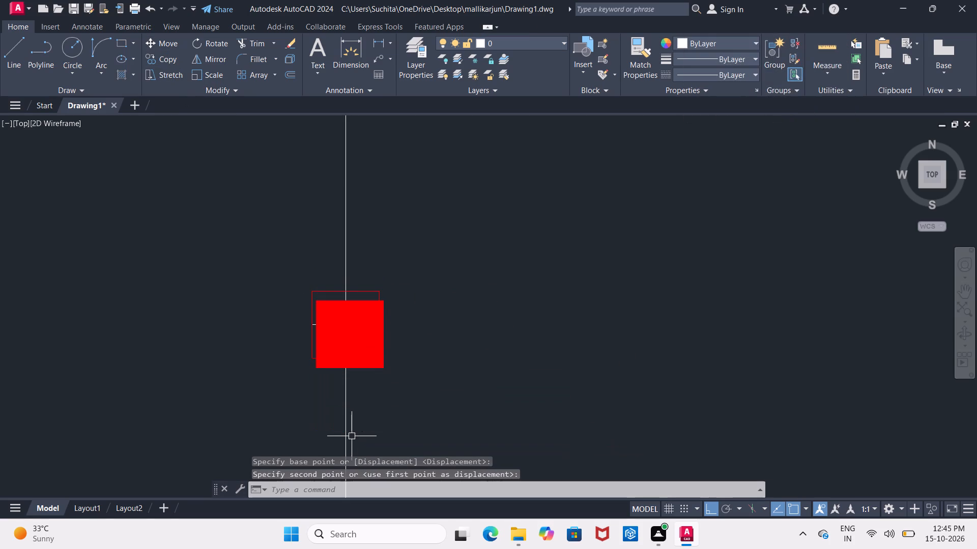
click(347, 330)
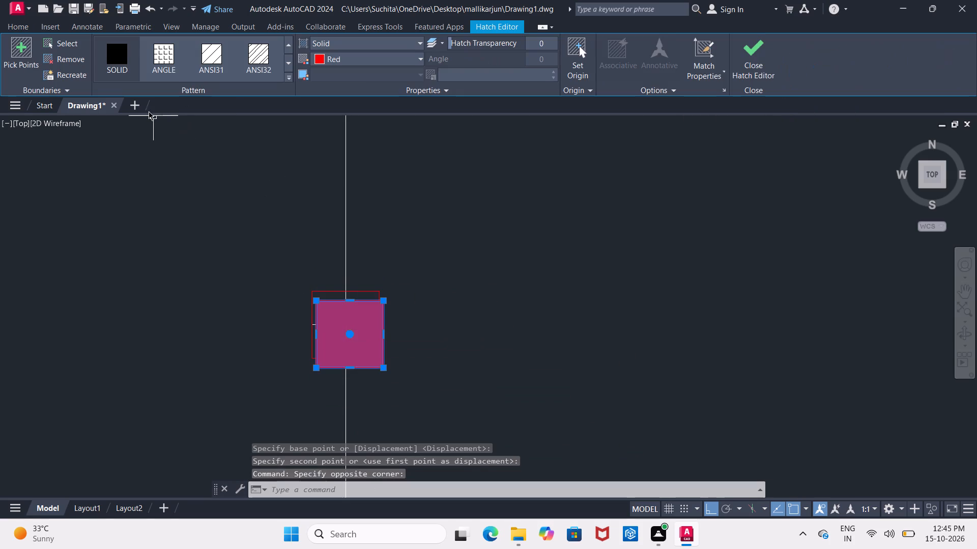
click(28, 30)
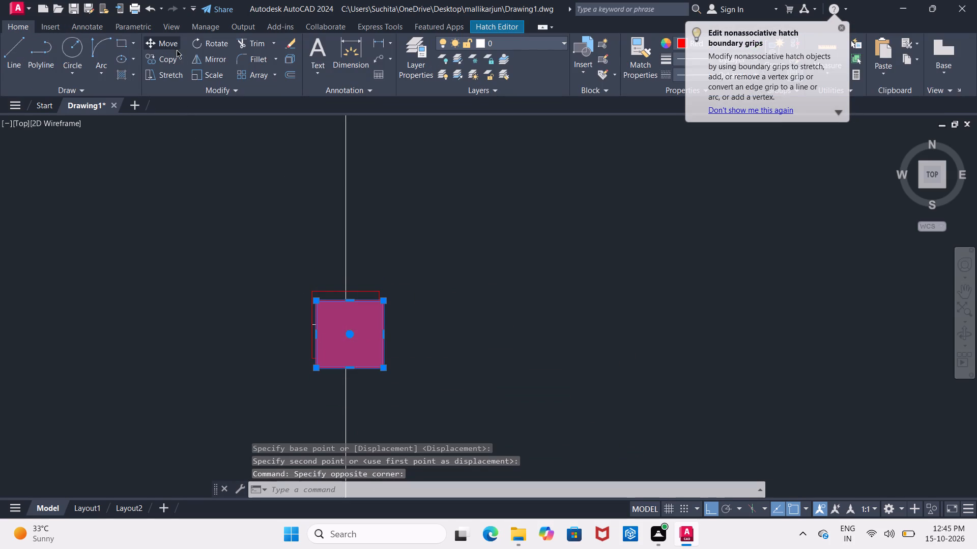
click(176, 43)
click(363, 340)
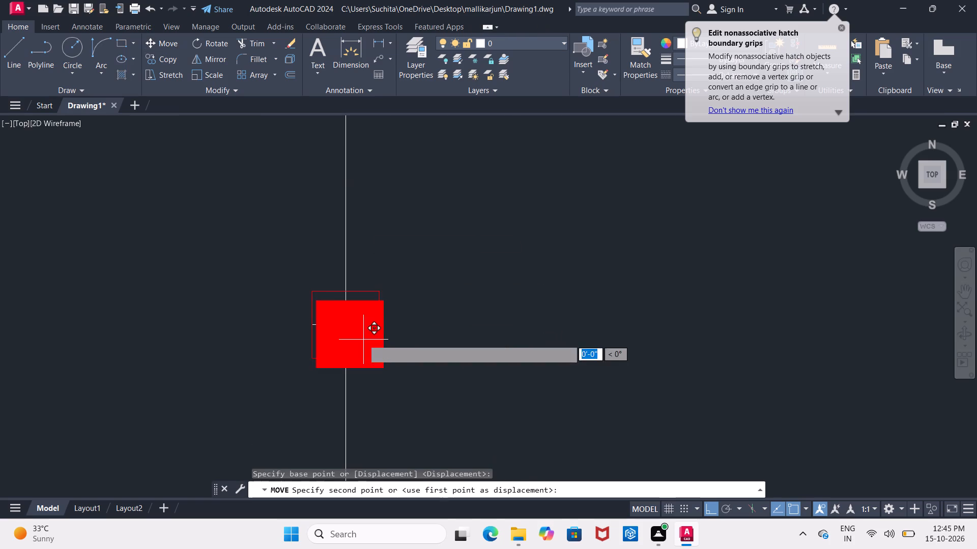
click(500, 331)
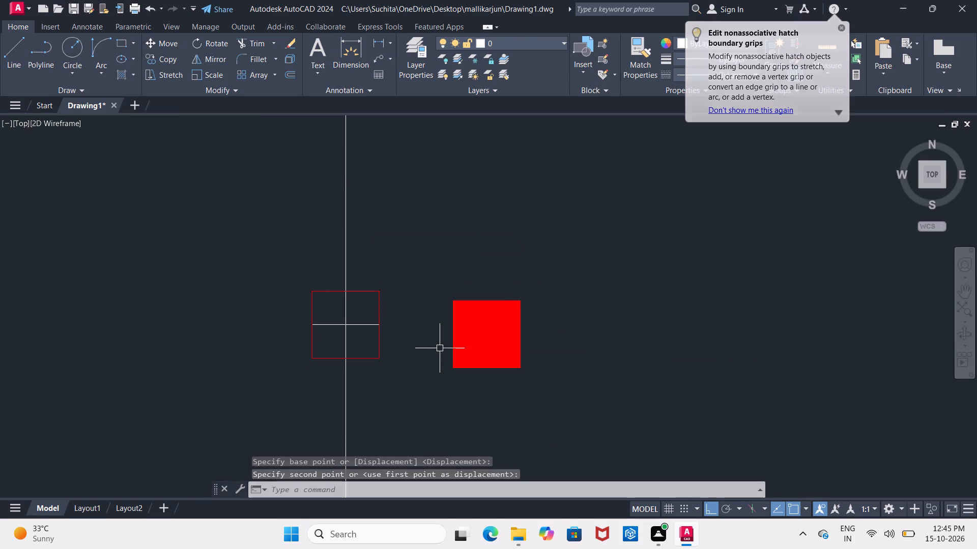
Stretch the short horizontal centre line piece in the east exterior column outline 2' outward at both its east and west ends.
click(366, 324)
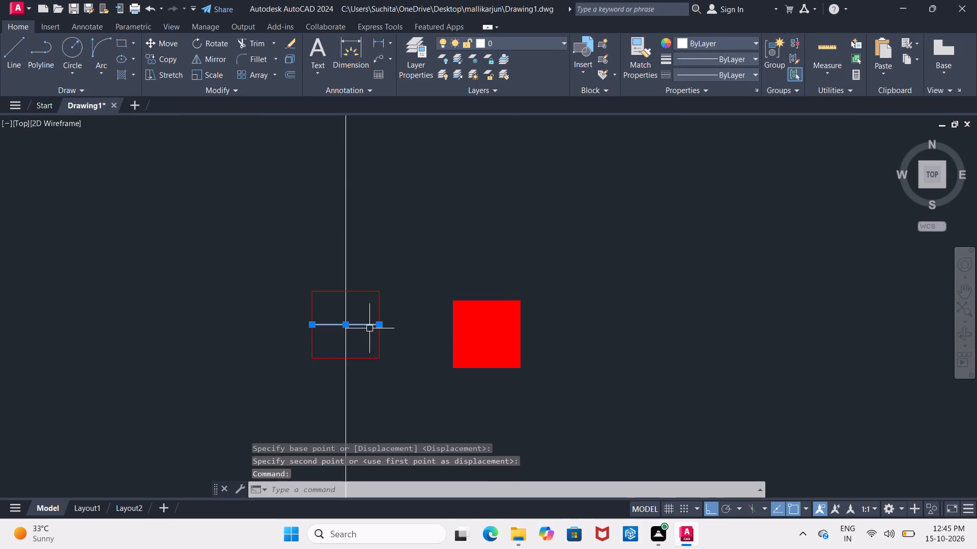
click(381, 325)
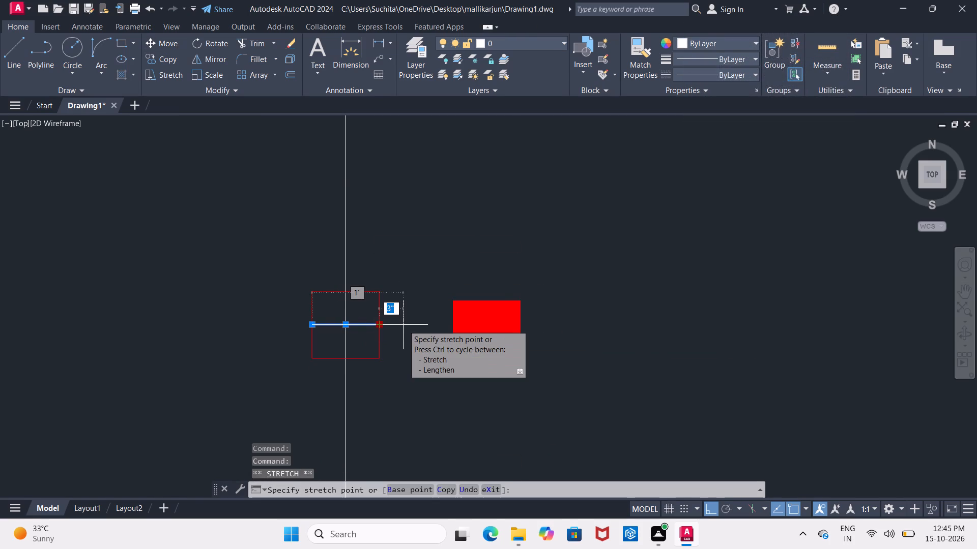
text(2')
key(Return)
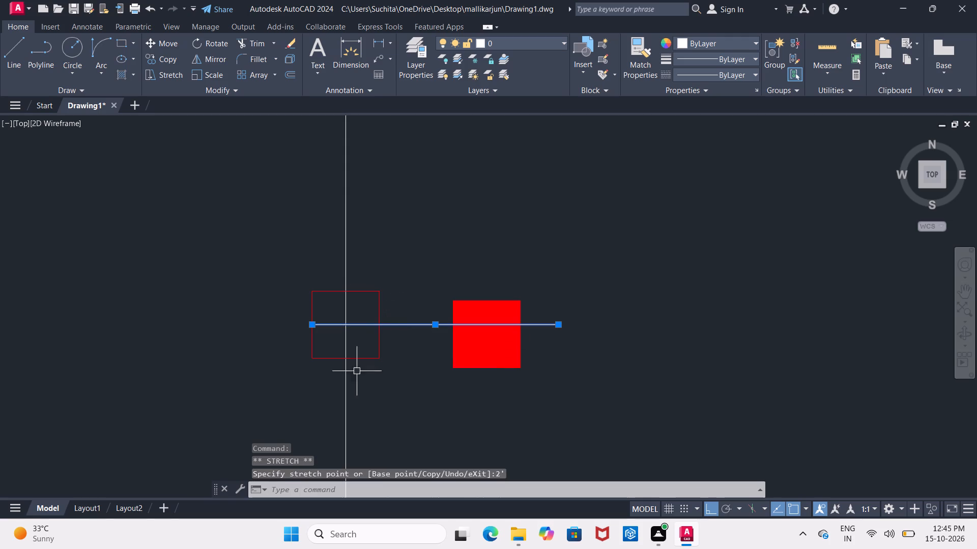
click(312, 323)
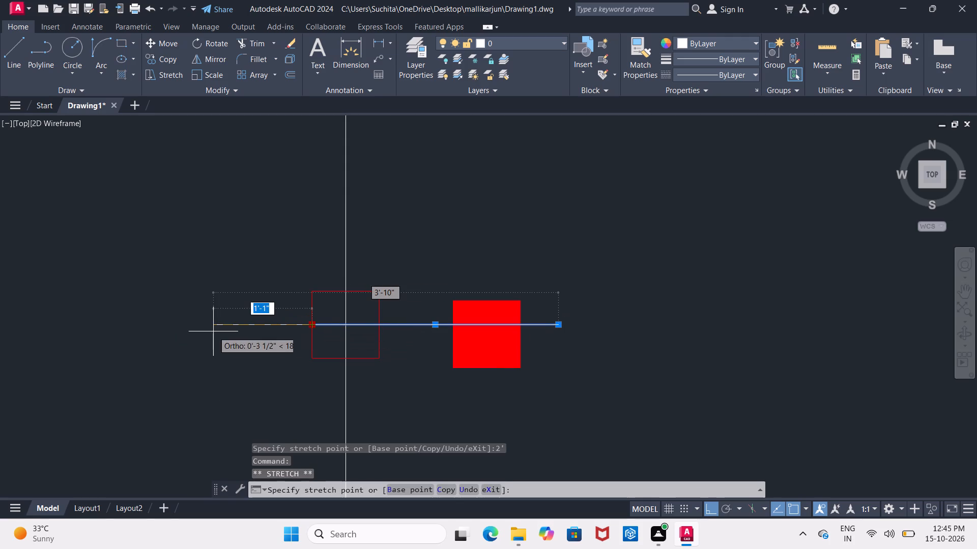
text(2')
key(Return)
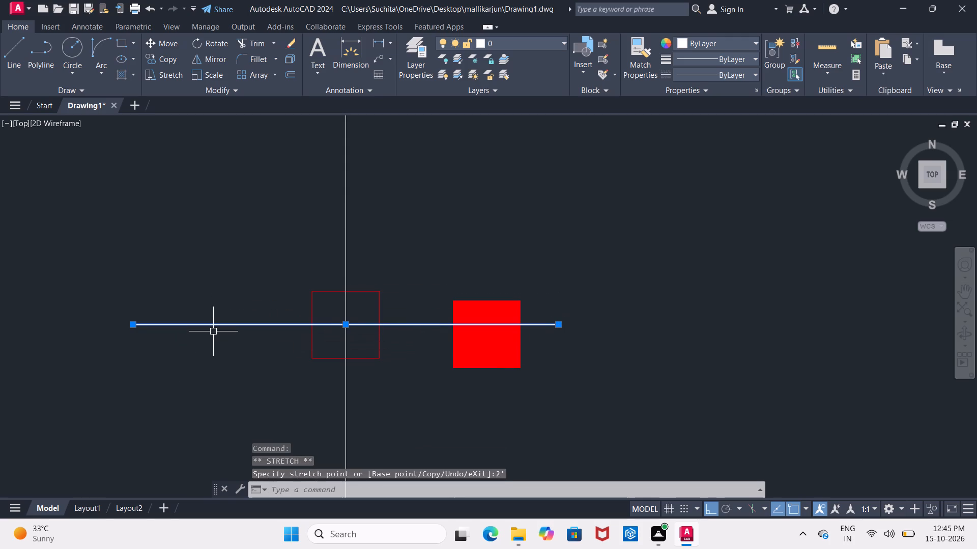
key(Escape)
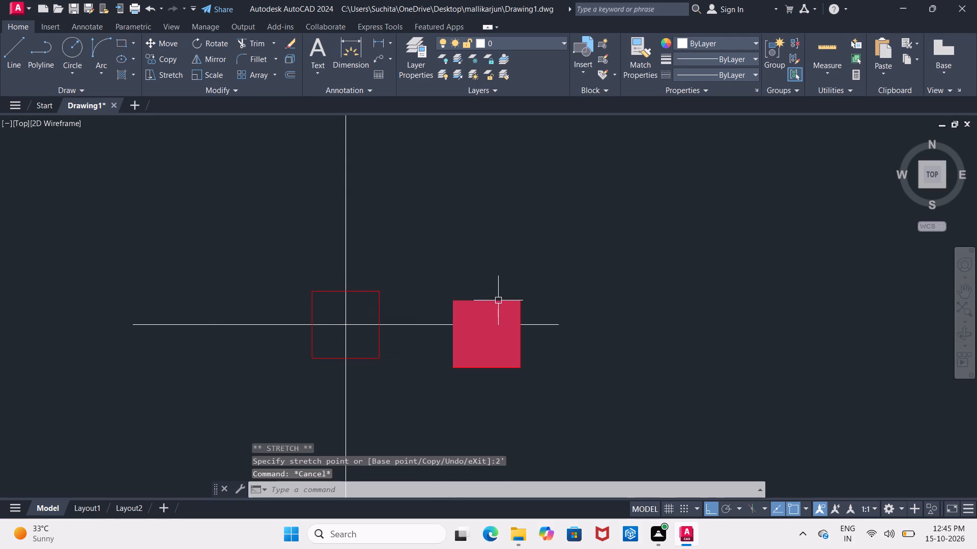
Move the red solid fill back onto the east exterior column's outline, matching their northeast corners.
click(498, 300)
click(27, 24)
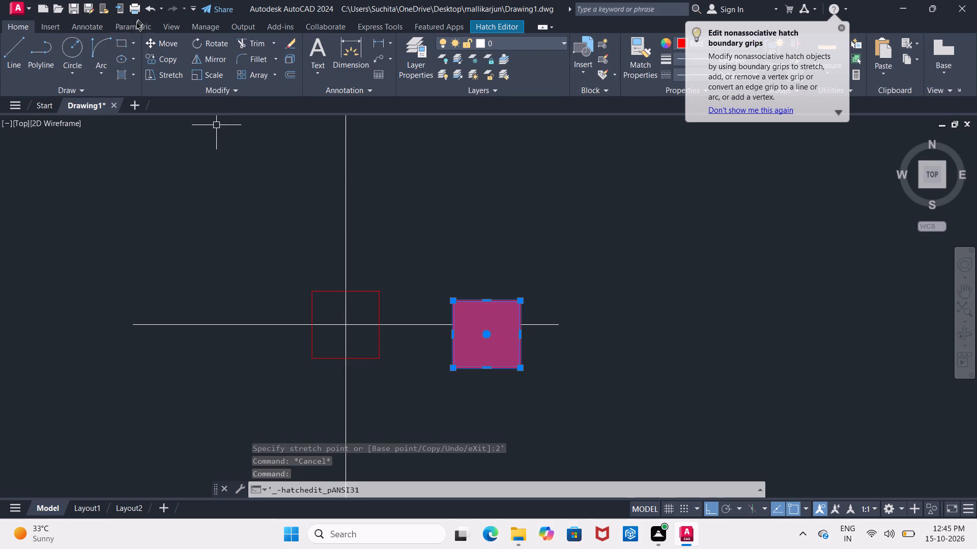
click(151, 43)
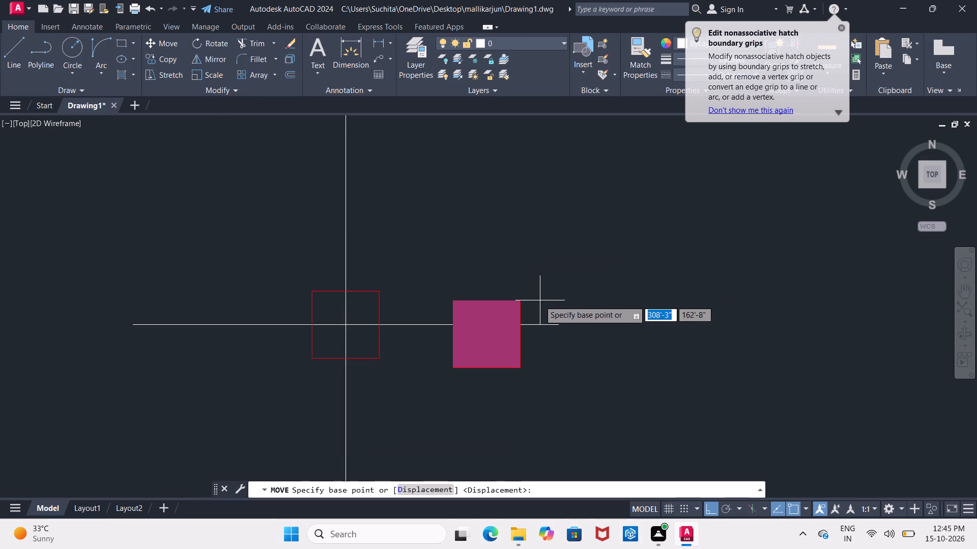
double_click(520, 301)
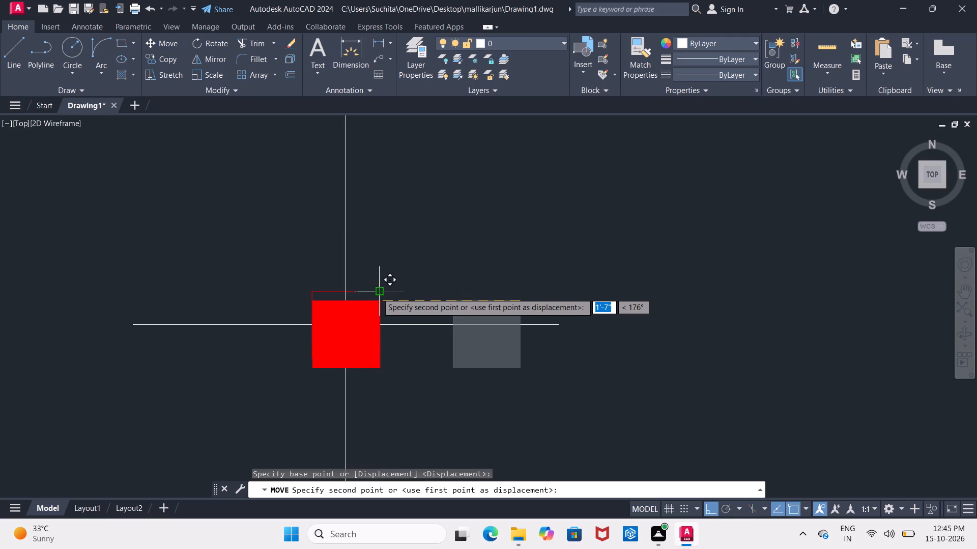
click(377, 293)
key(Escape)
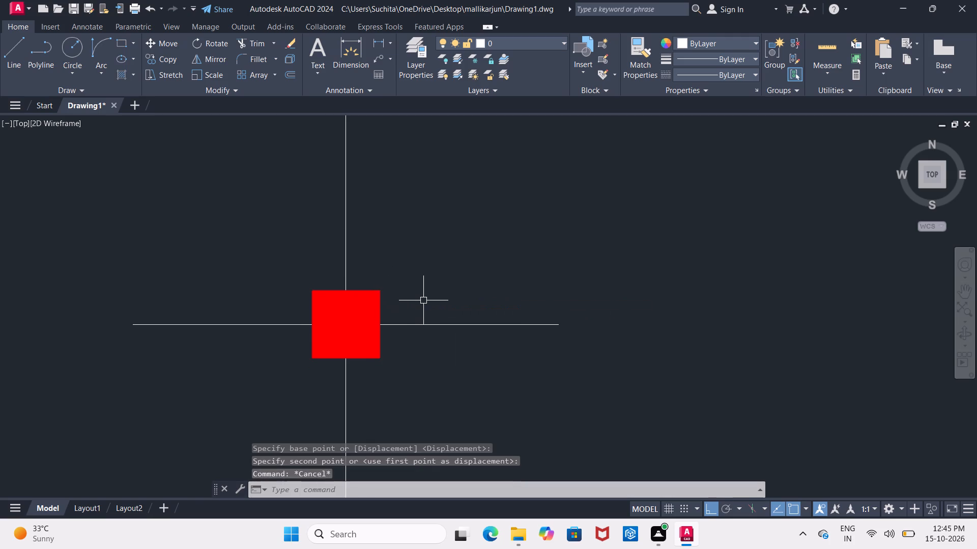
Stretch the north end of the southwest room's east wall centre line 2' northward past its interior column.
scroll(422, 300, down, 4)
scroll(459, 368, down, 1)
middle_drag(459, 368, 445, 344)
scroll(280, 316, up, 2)
middle_drag(281, 304, 268, 339)
click(310, 303)
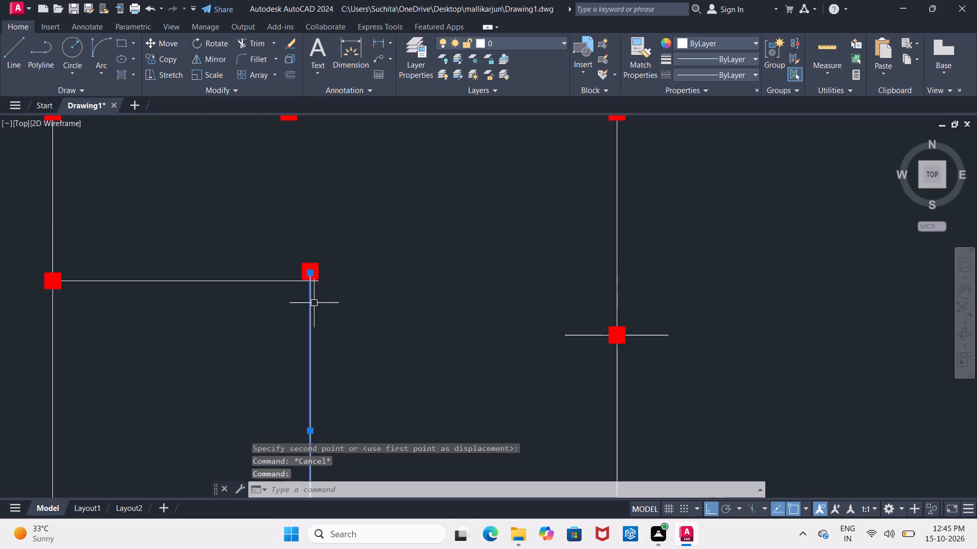
click(313, 272)
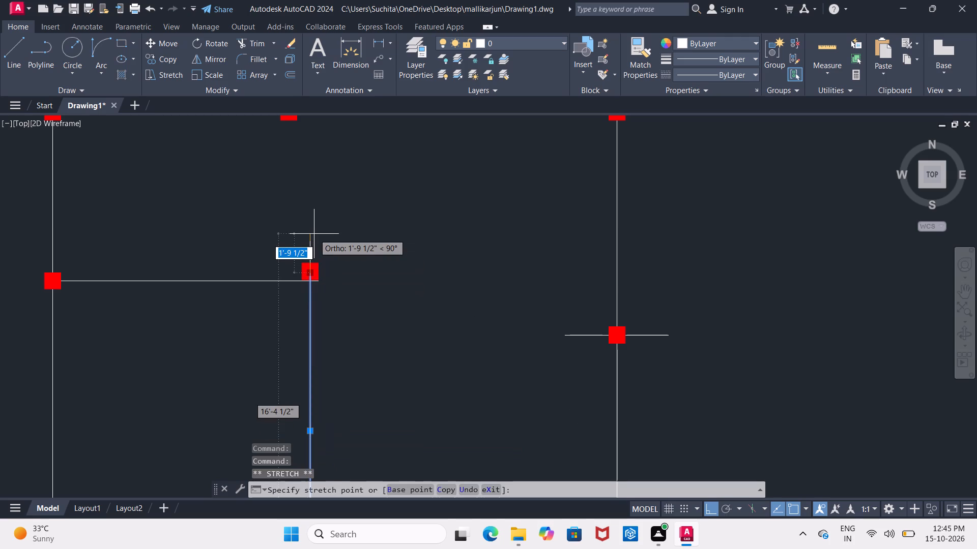
text(2')
key(Return)
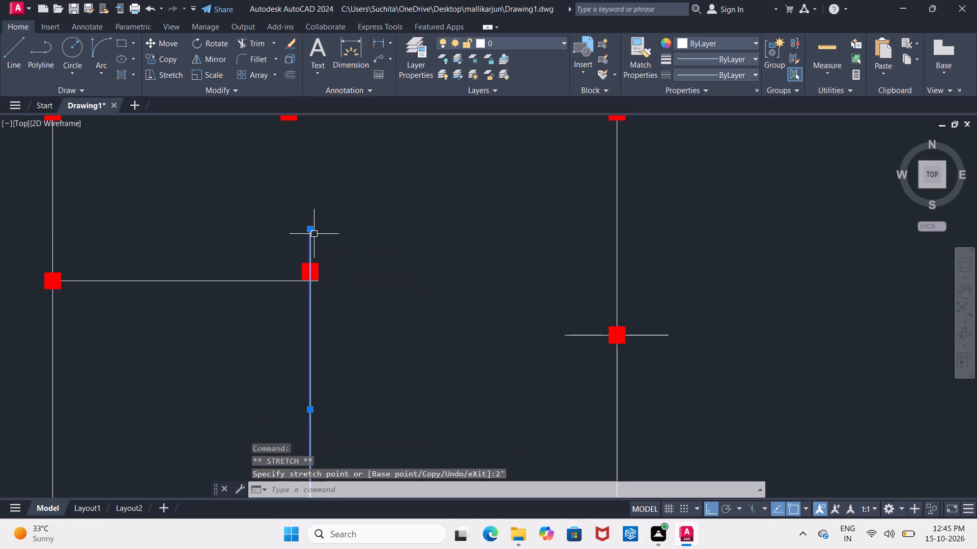
key(Escape)
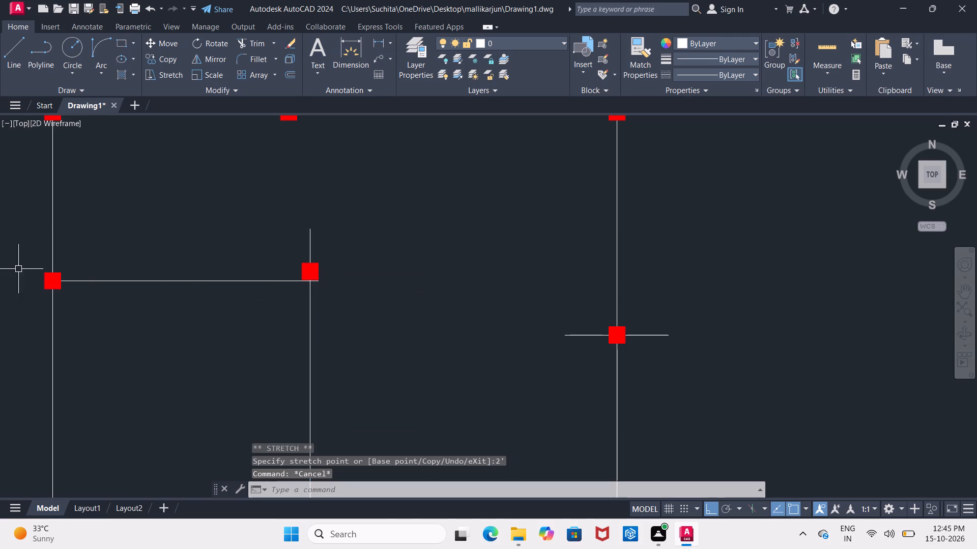
Examine how the southwest room's north and east wall centre lines meet the interior column at its northeast corner.
scroll(295, 296, up, 2)
middle_drag(295, 296, 520, 301)
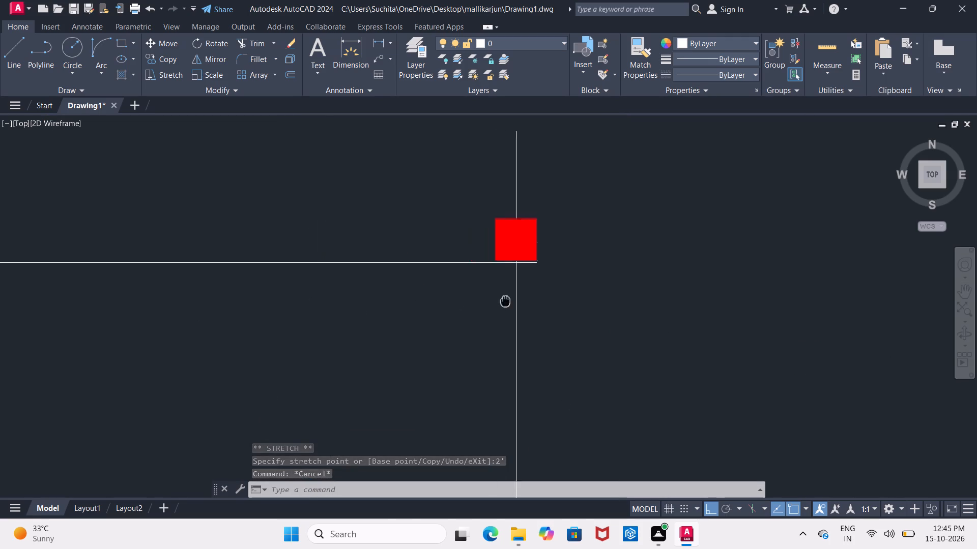
middle_drag(520, 301, 403, 311)
scroll(452, 286, up, 1)
scroll(465, 261, down, 1)
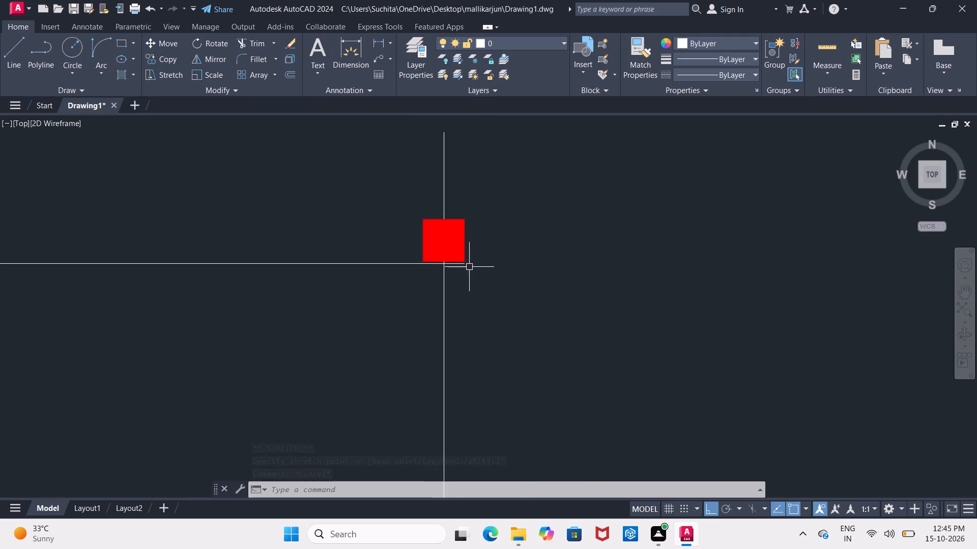
scroll(482, 277, down, 1)
middle_drag(486, 273, 395, 272)
scroll(403, 269, down, 2)
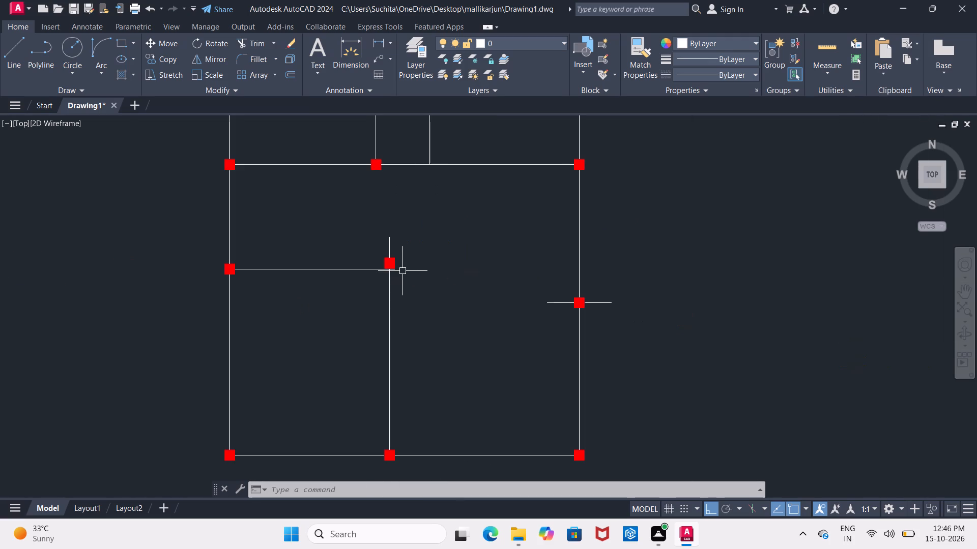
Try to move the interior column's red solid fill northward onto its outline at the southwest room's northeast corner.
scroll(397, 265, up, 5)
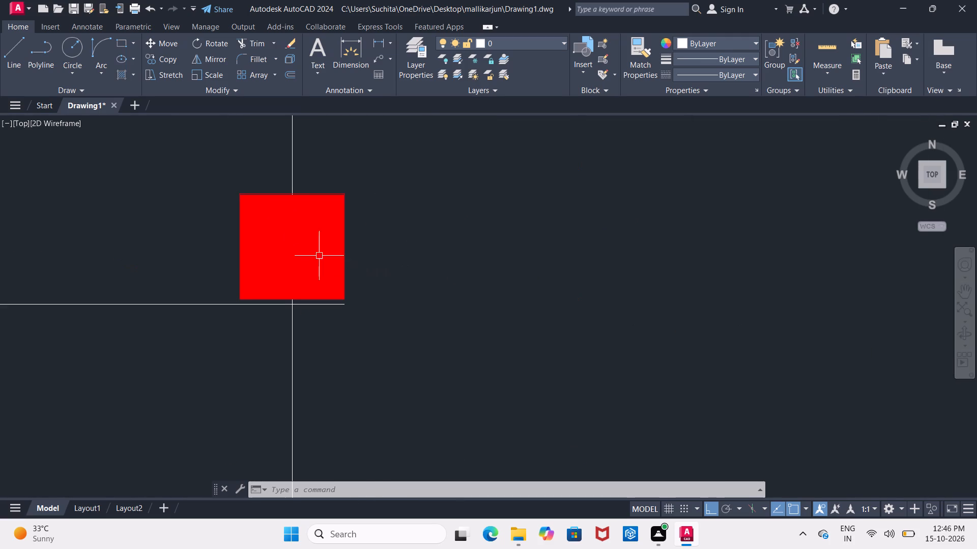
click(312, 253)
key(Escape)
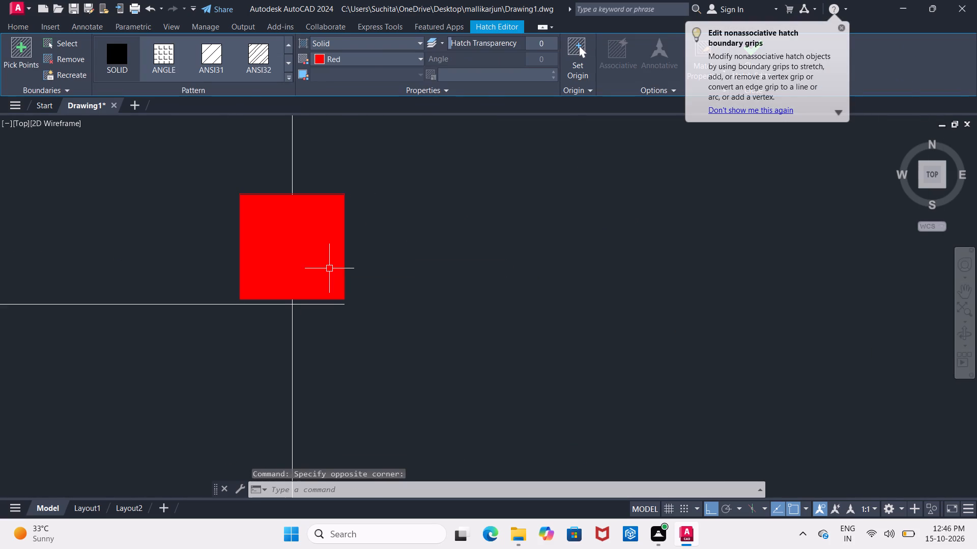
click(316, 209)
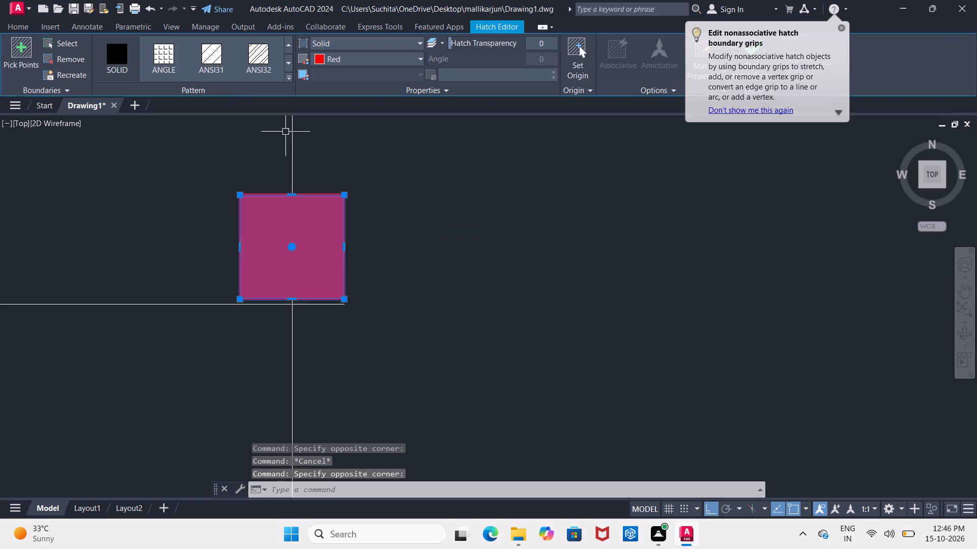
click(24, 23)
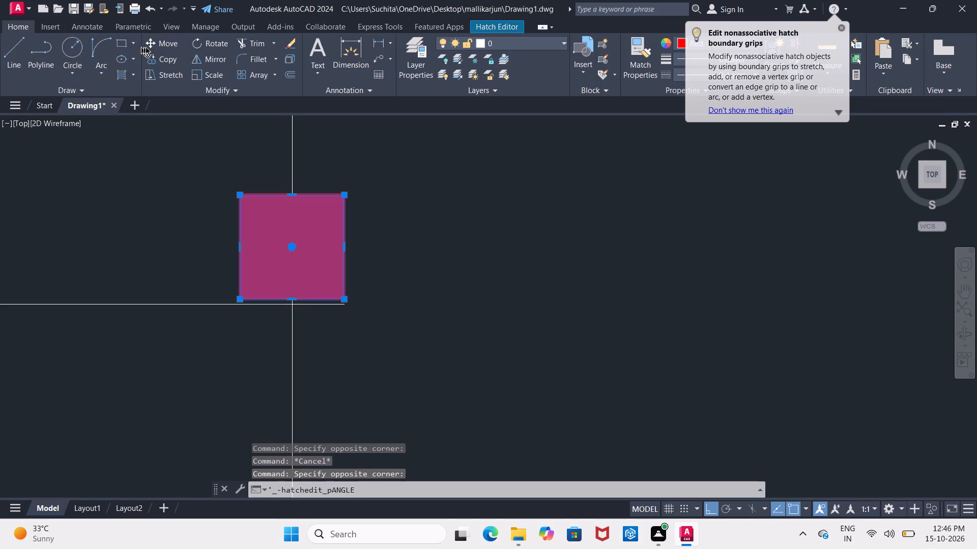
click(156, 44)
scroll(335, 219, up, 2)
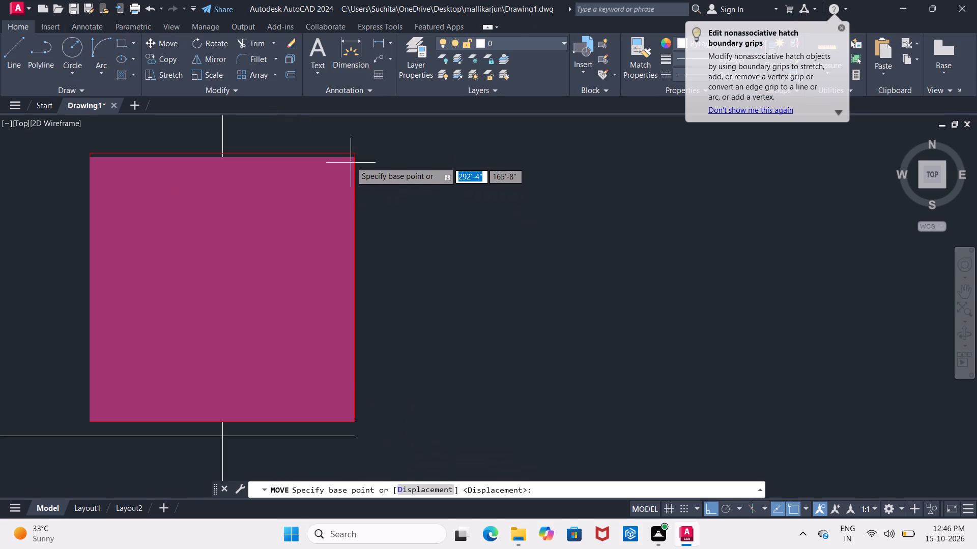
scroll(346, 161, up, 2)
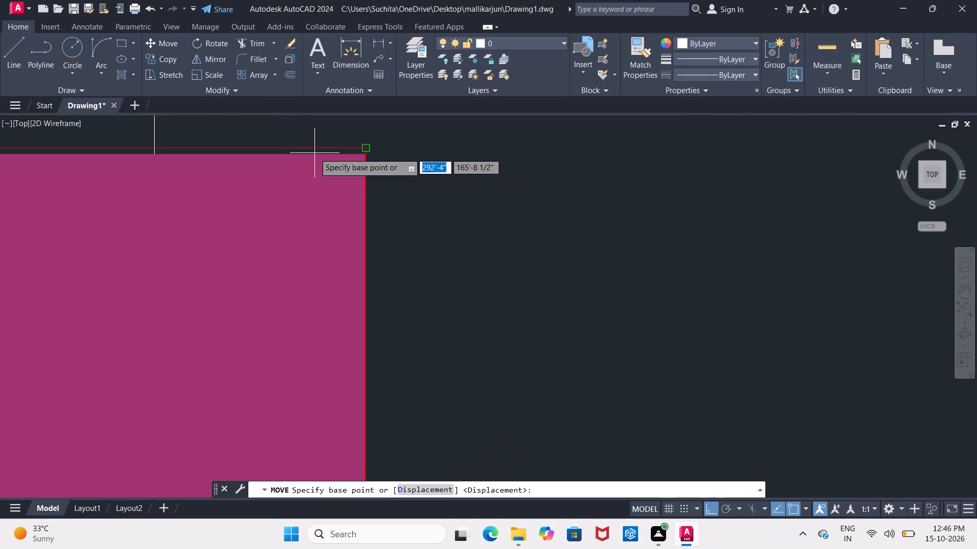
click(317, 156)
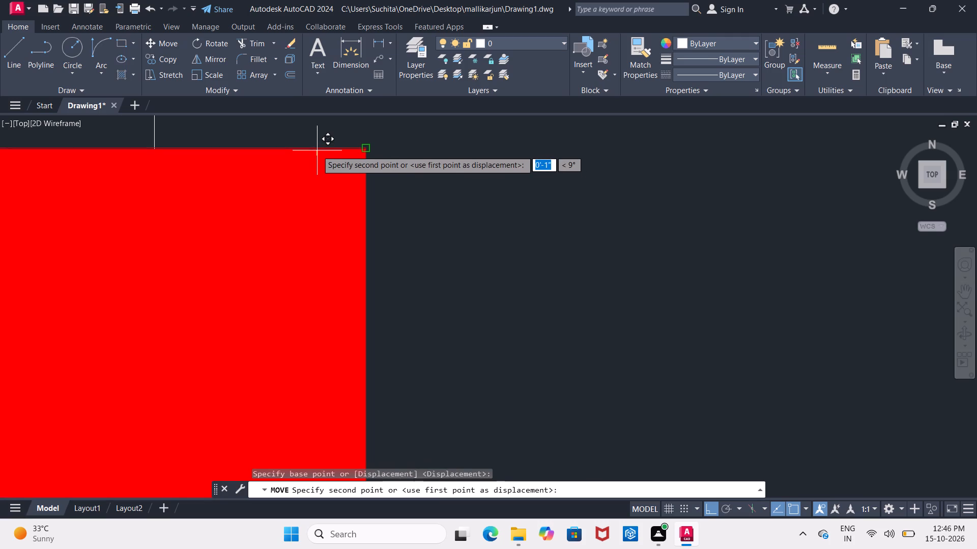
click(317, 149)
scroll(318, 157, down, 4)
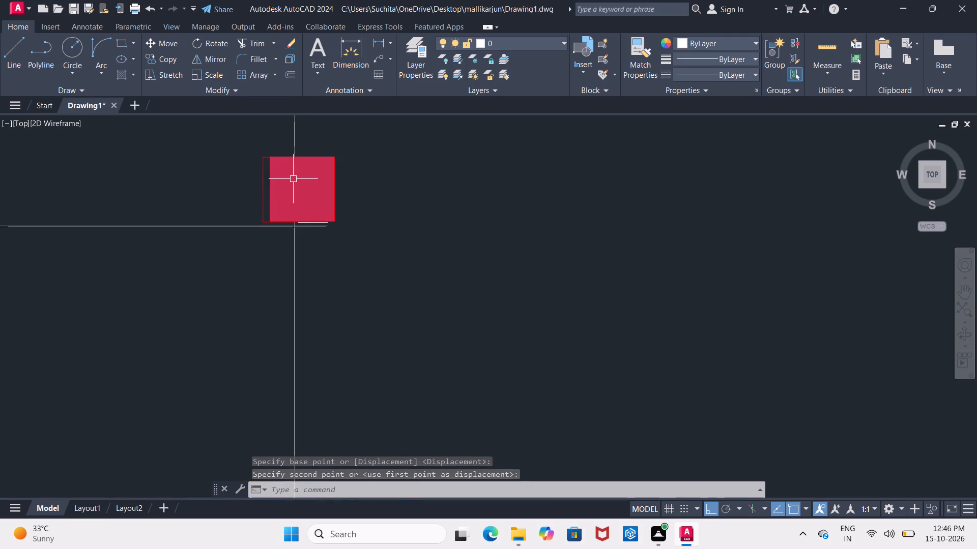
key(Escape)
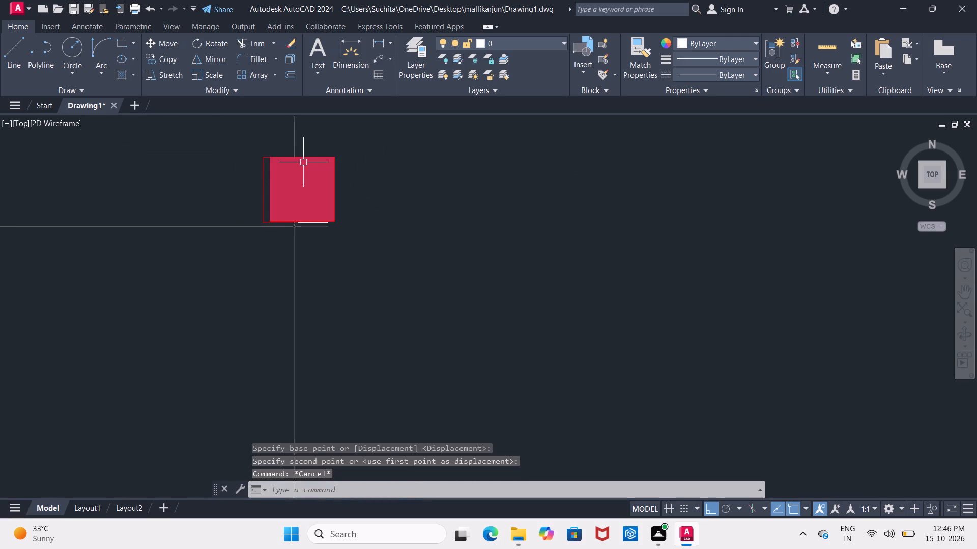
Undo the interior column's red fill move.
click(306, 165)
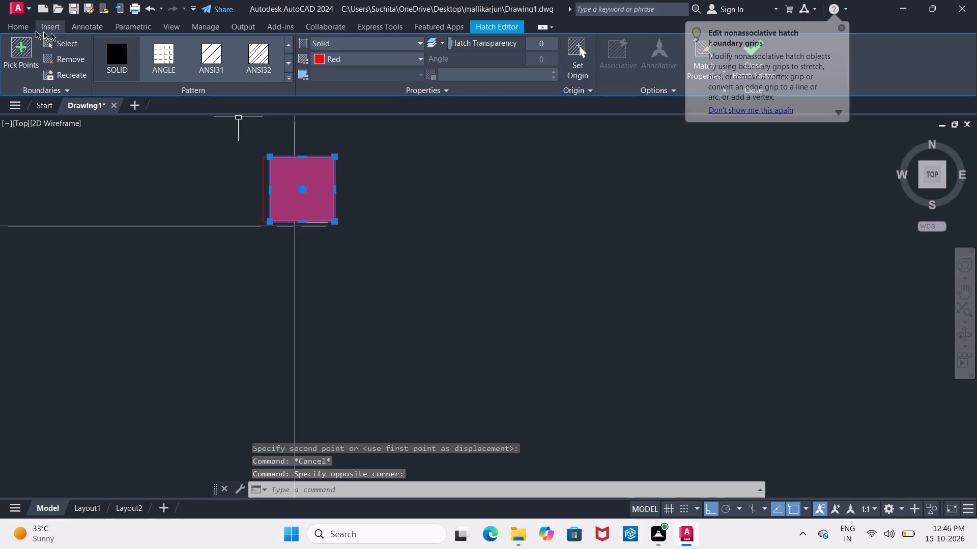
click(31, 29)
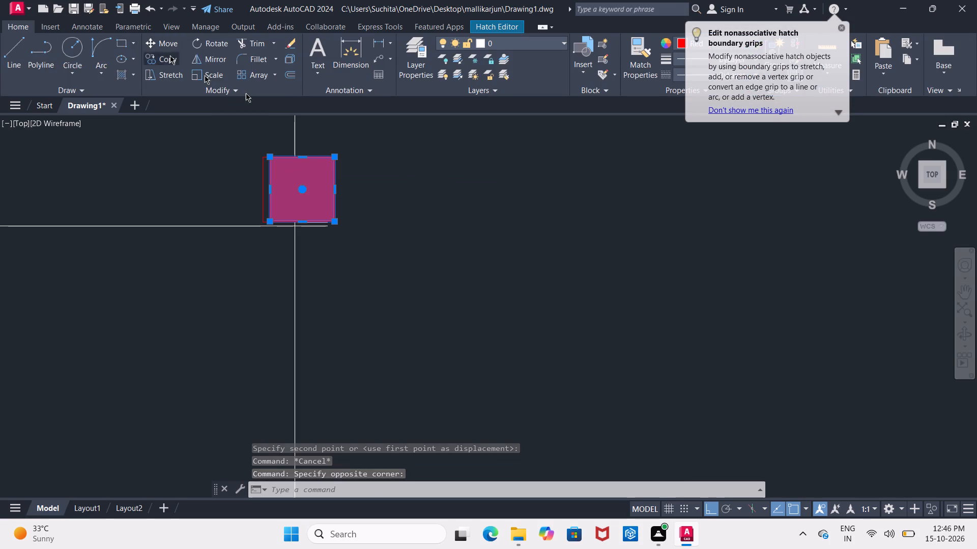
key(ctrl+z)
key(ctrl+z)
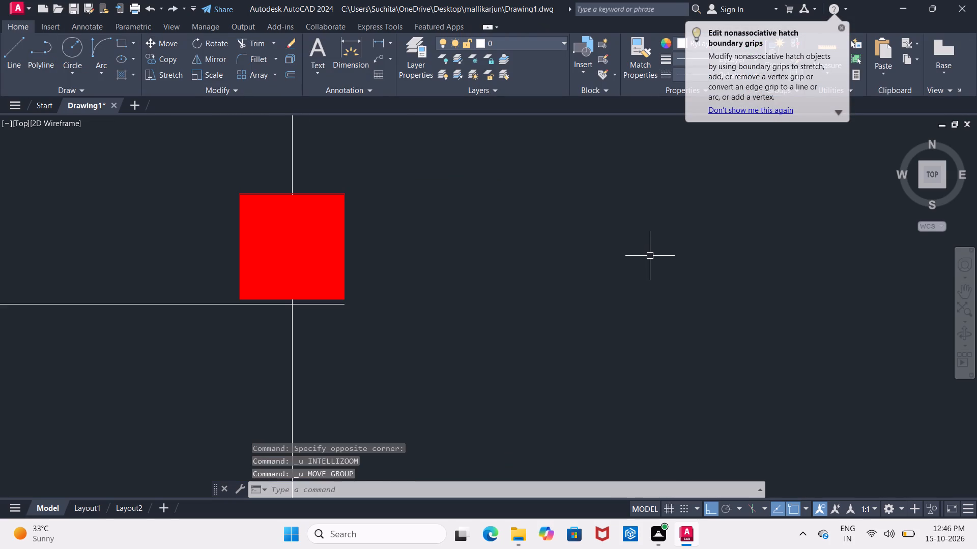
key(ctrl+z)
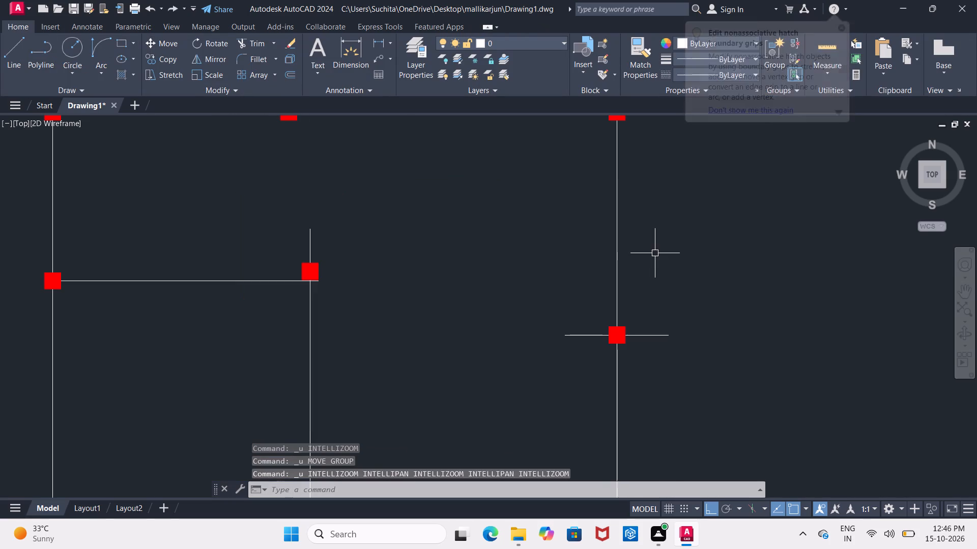
Stretch the southwest room's north wall centre line 2' outward at both its east and west ends.
scroll(624, 198, down, 1)
click(391, 249)
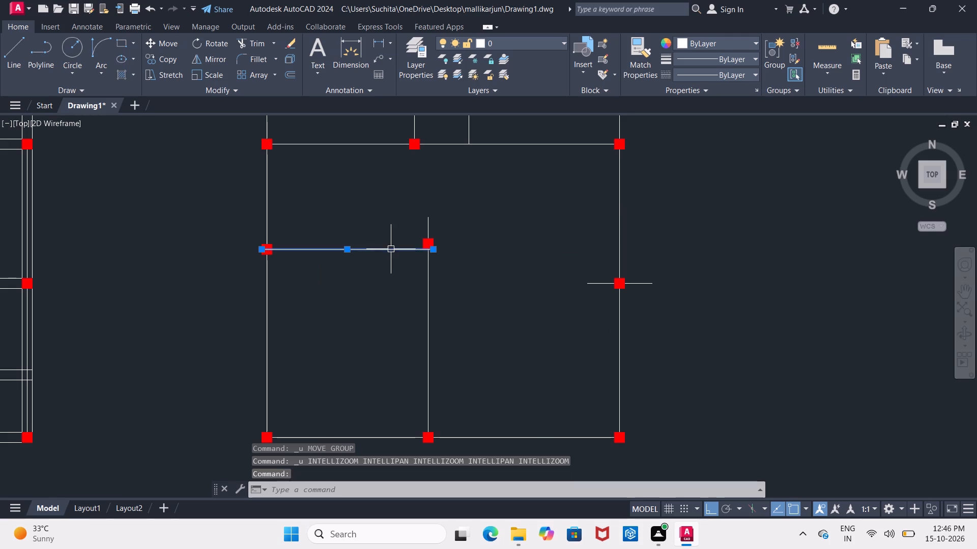
click(434, 250)
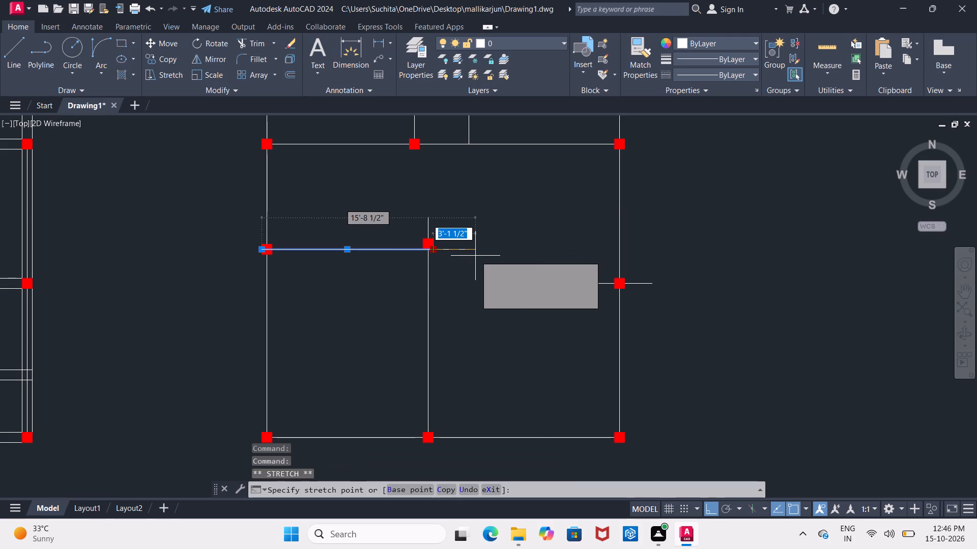
text(2')
key(Return)
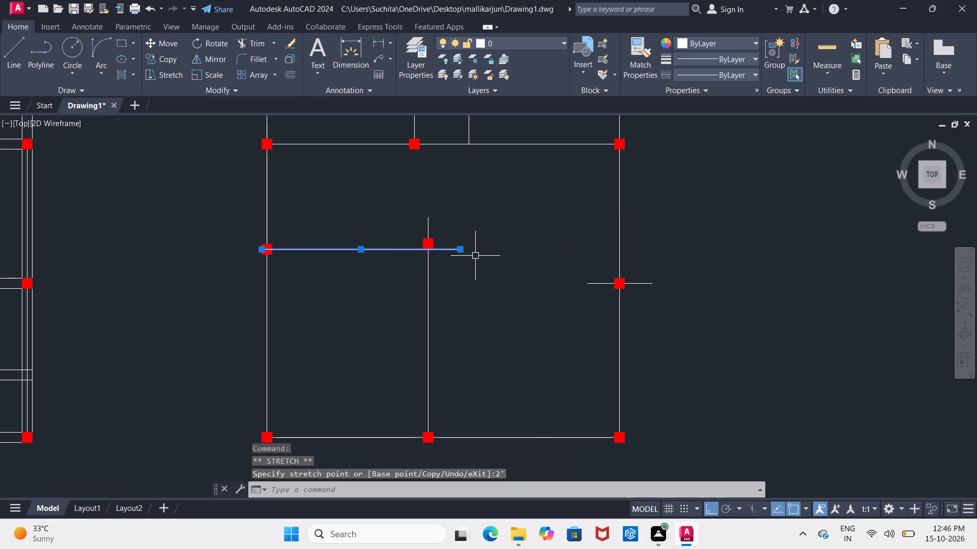
key(Escape)
click(287, 249)
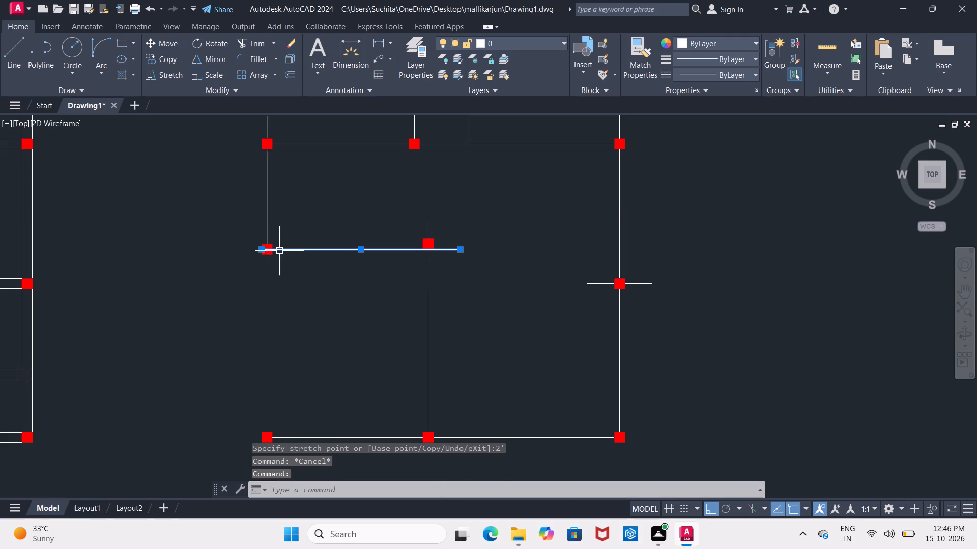
click(261, 251)
text(2')
key(Return)
key(Escape)
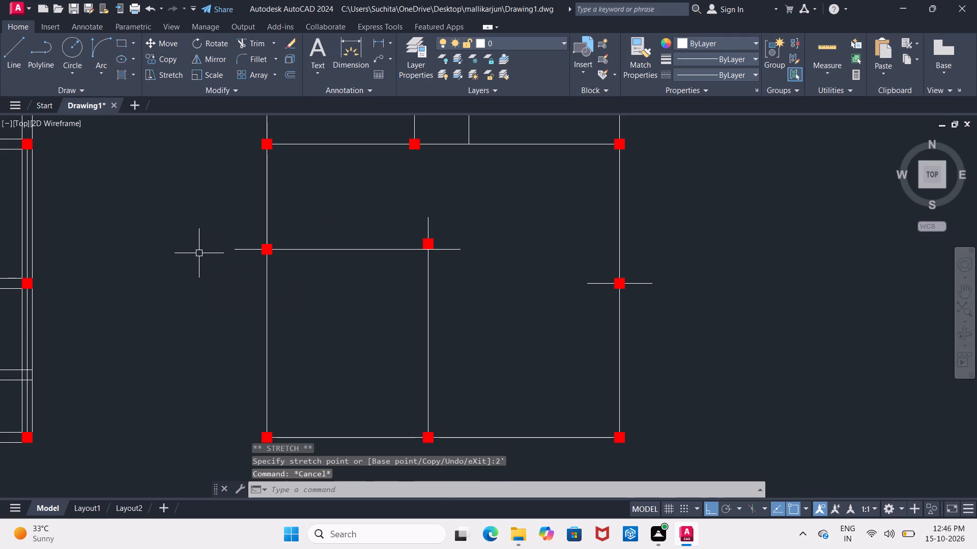
Stretch the west end of the south exterior wall's centre line 2' westward past the southwest corner column.
middle_drag(350, 382, 388, 212)
click(364, 267)
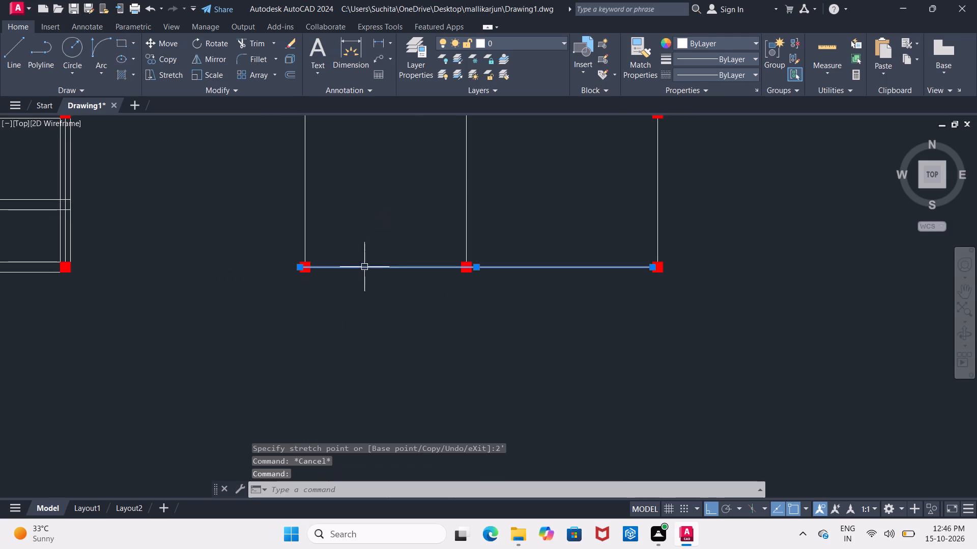
click(296, 268)
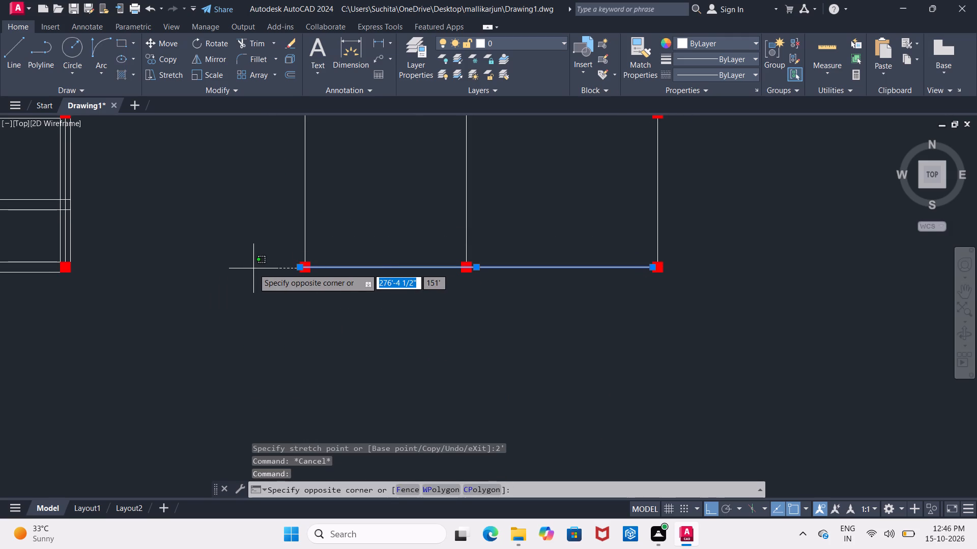
text(2')
key(Return)
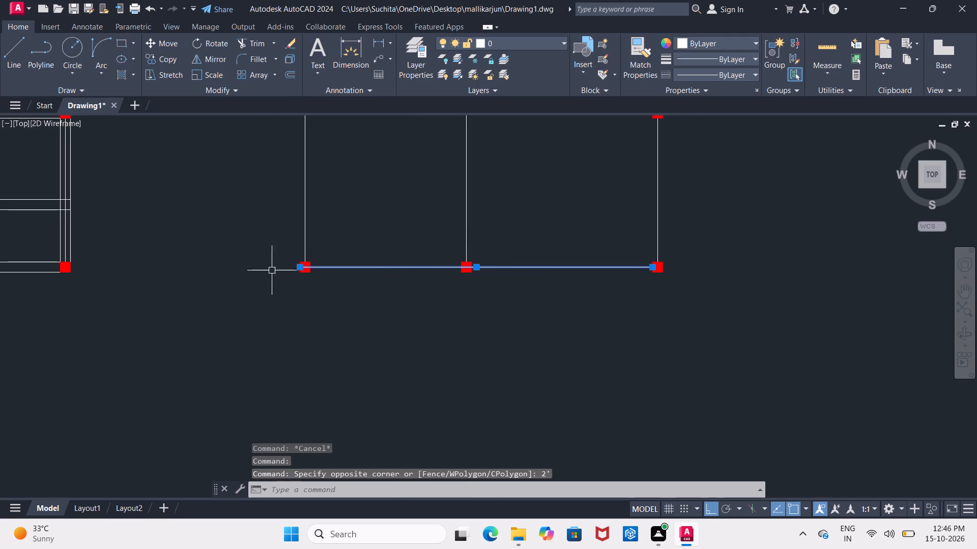
scroll(312, 278, up, 2)
click(282, 250)
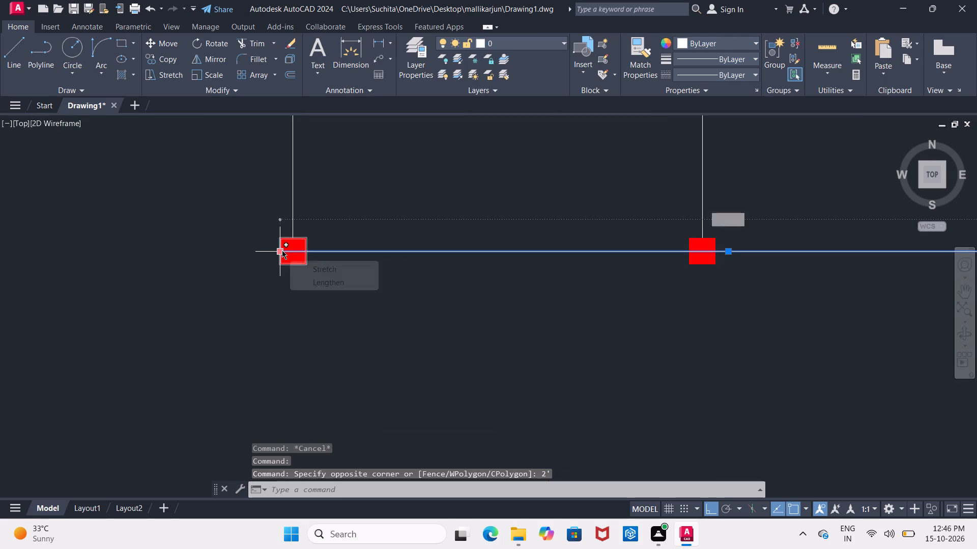
text(2')
key(Return)
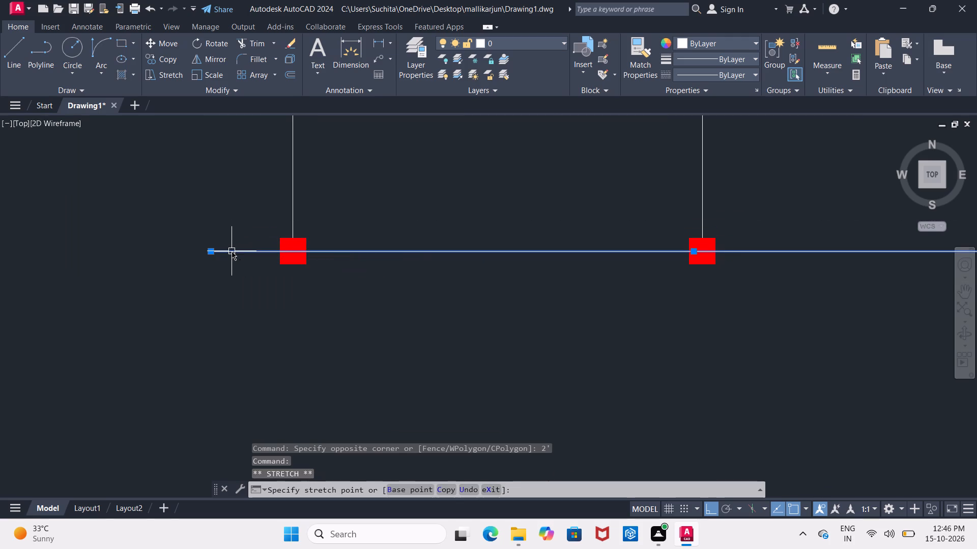
key(Escape)
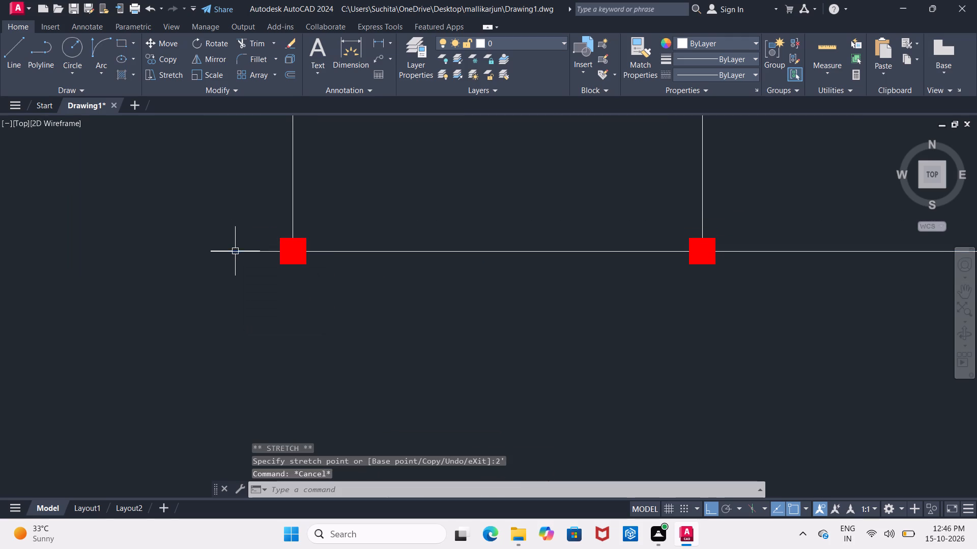
Stretch the south ends of the west exterior, southwest room's east, and east exterior wall centre lines 2' southward past their columns.
click(290, 192)
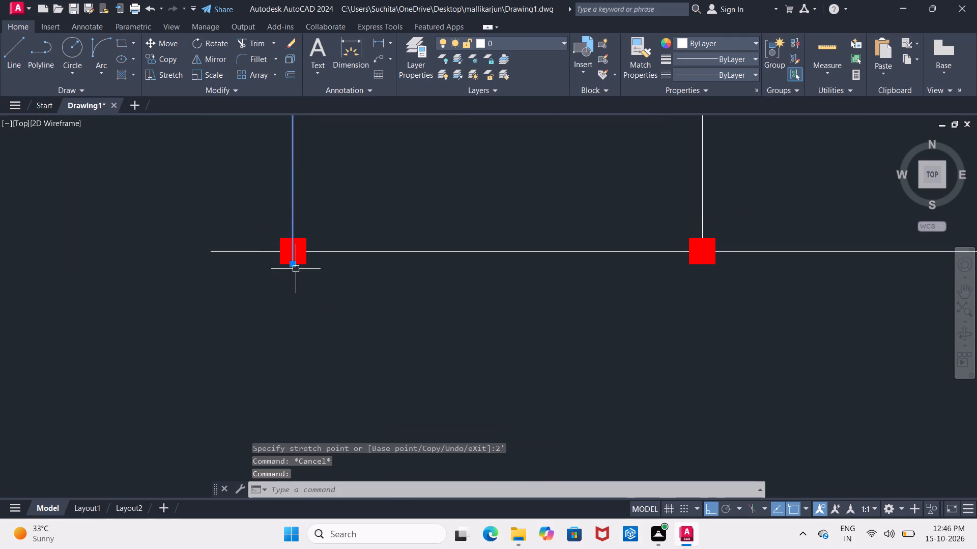
click(294, 264)
text(2')
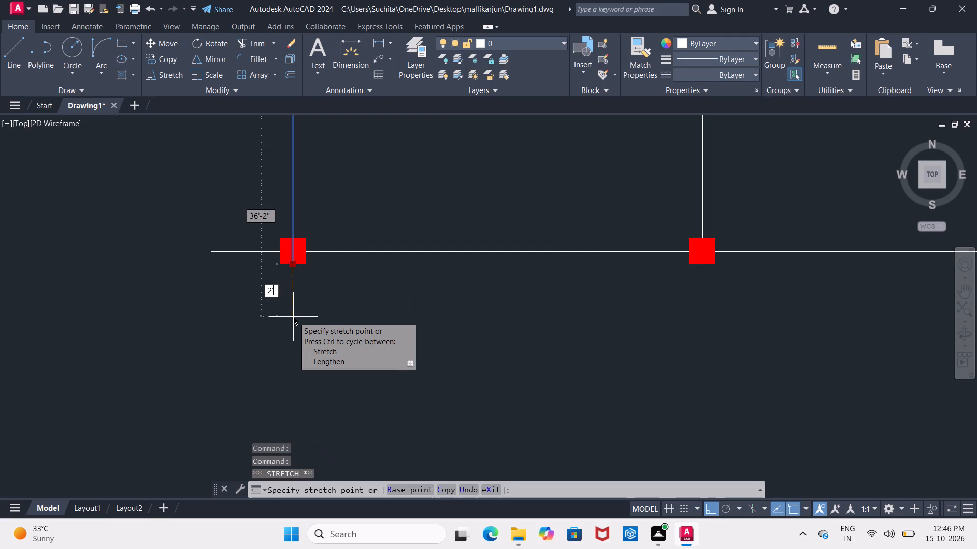
key(Return)
middle_drag(511, 334, 278, 335)
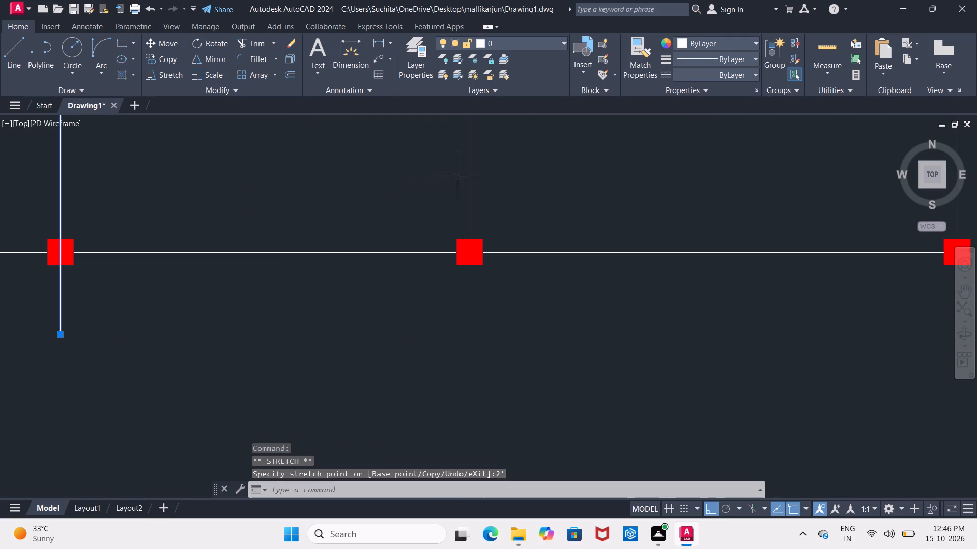
click(472, 188)
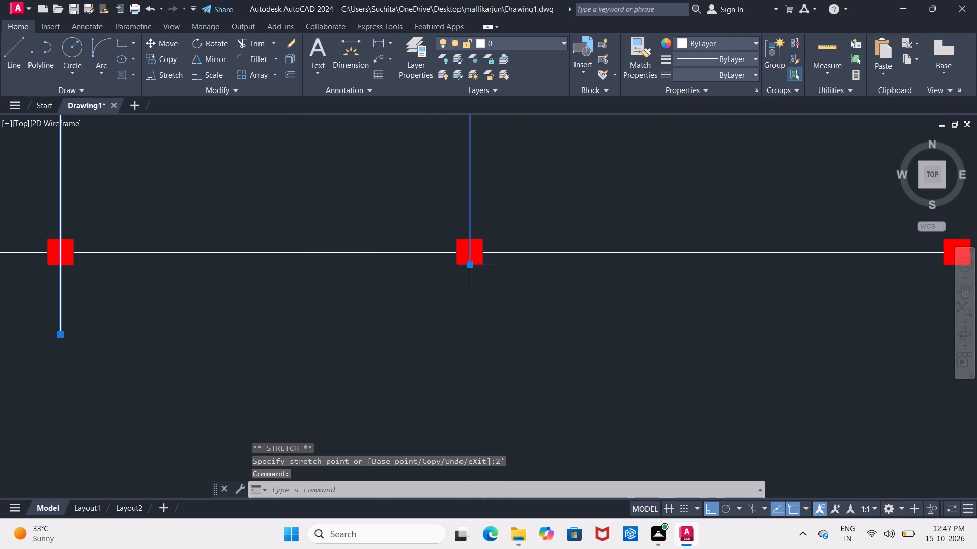
click(471, 267)
text(2')
key(Return)
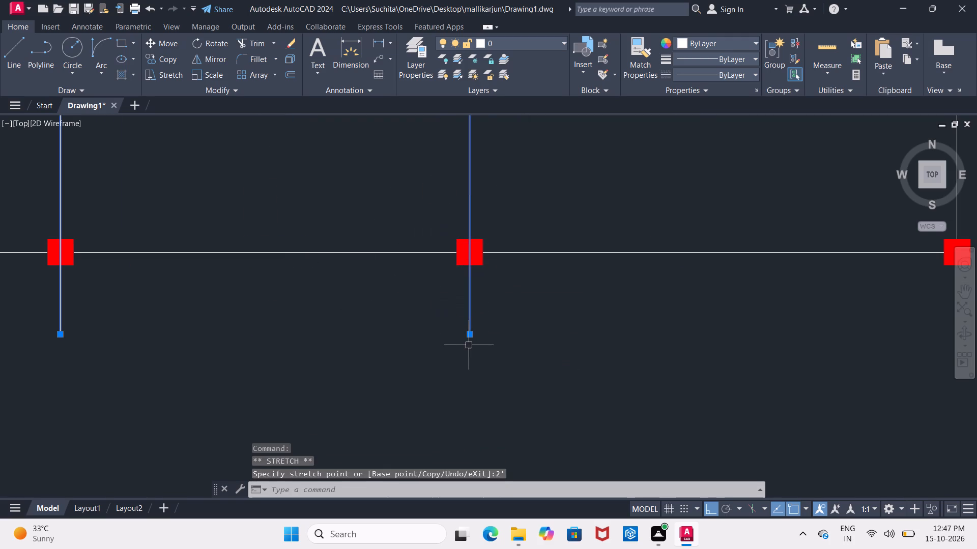
middle_drag(549, 347, 83, 329)
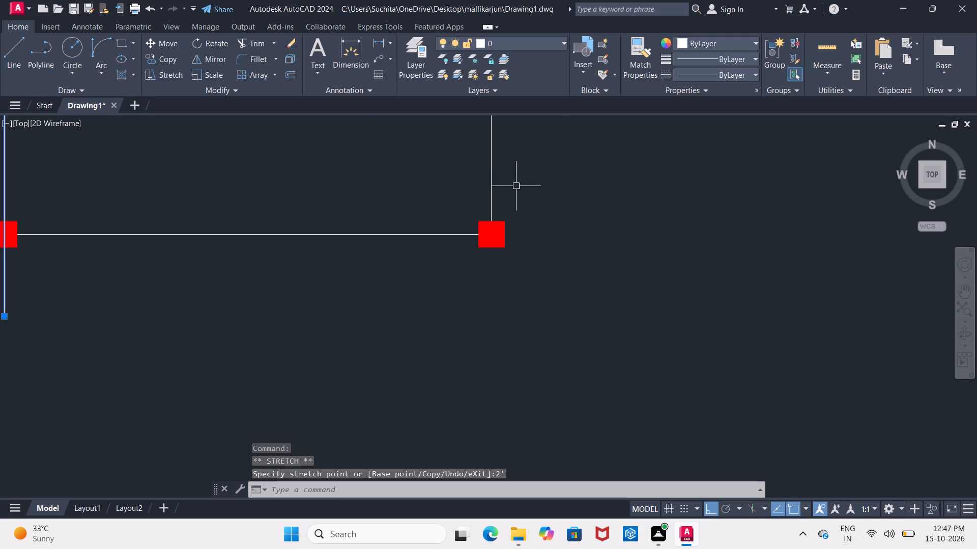
click(492, 187)
click(490, 250)
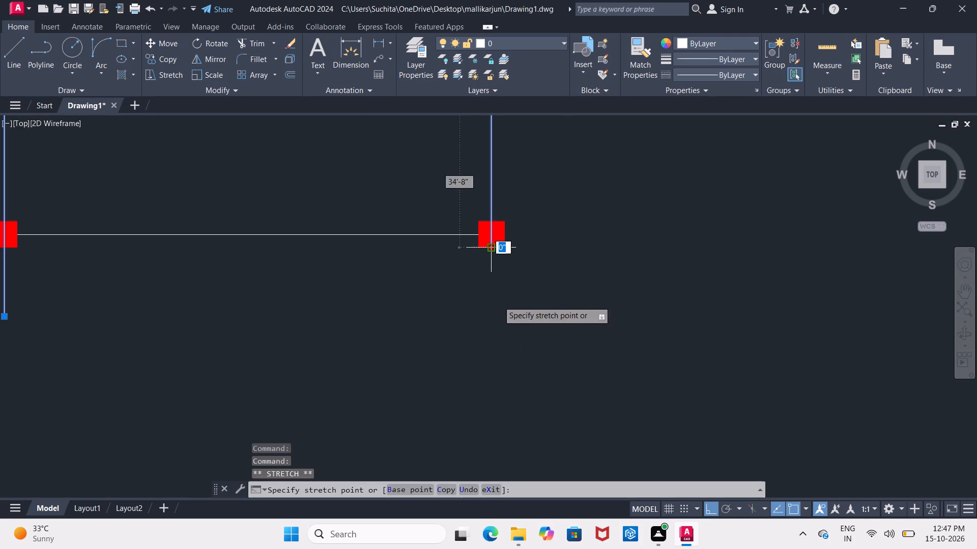
text(2')
key(Return)
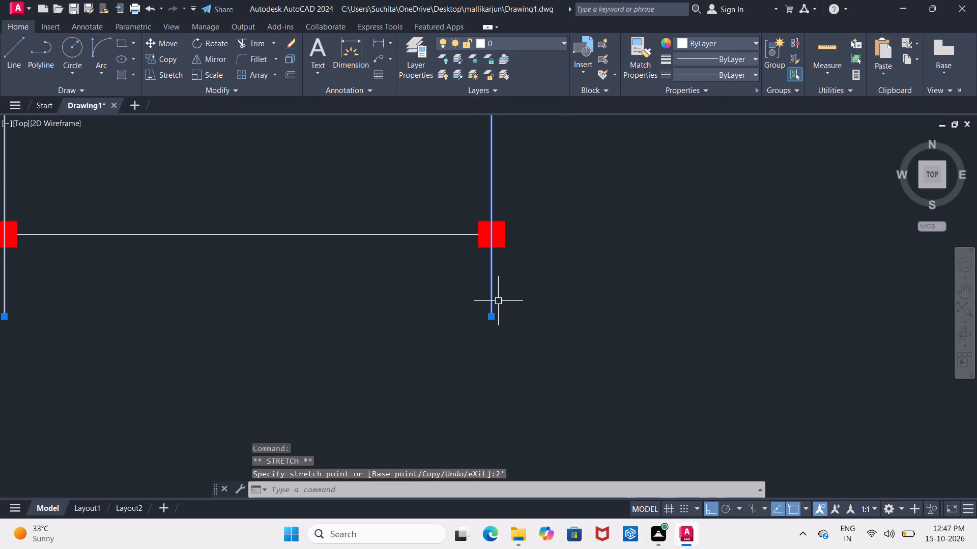
Stretch the east end of the south exterior wall's centre line 2'5" eastward past the southeast corner column.
click(415, 231)
click(415, 235)
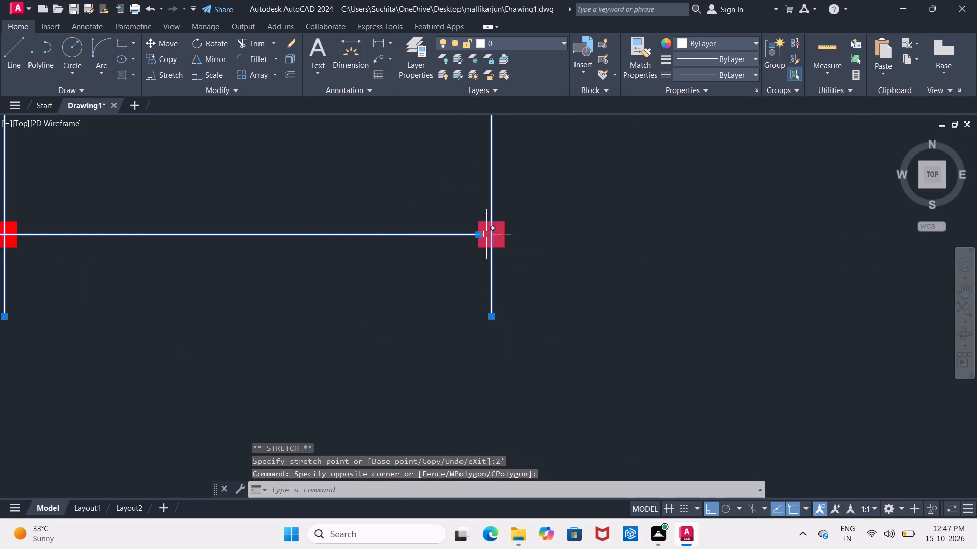
click(480, 235)
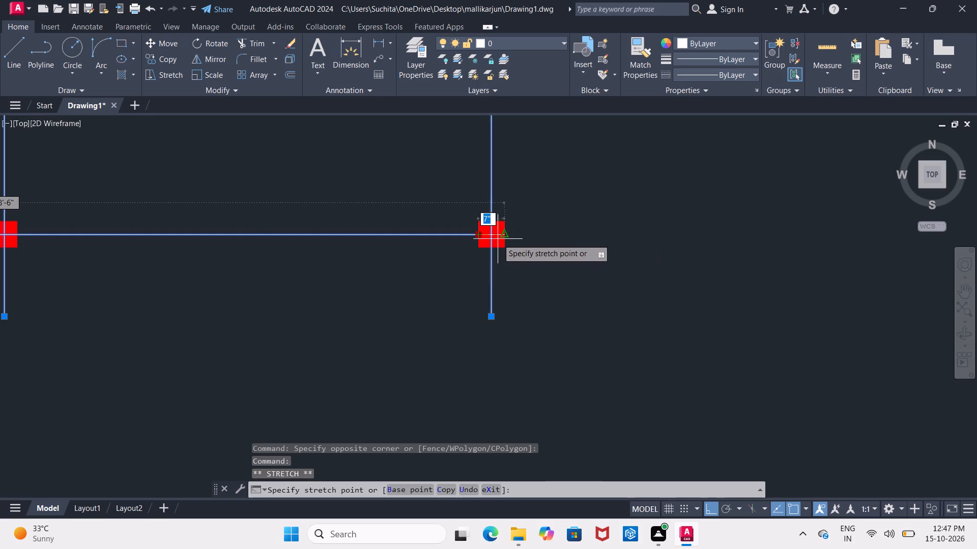
key(2)
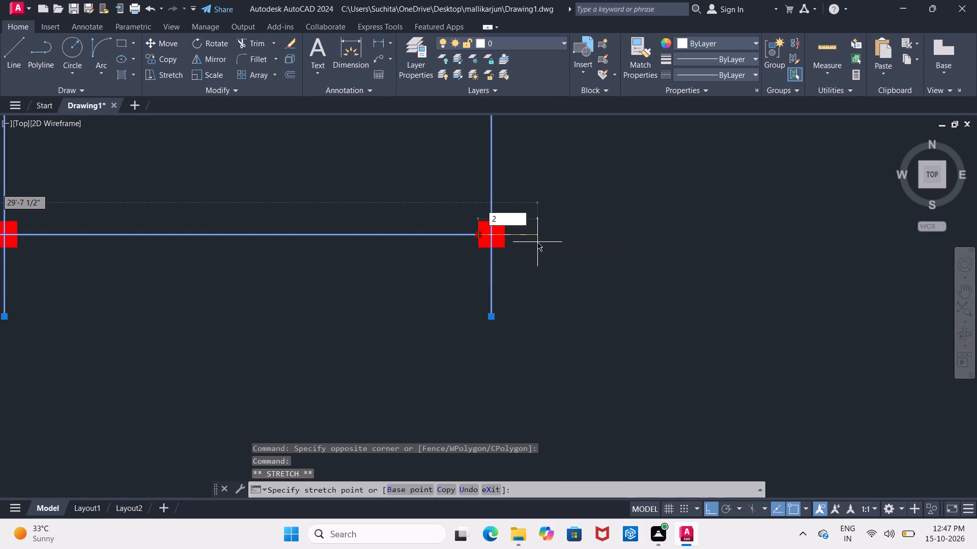
key(apostrophe)
text(5")
key(Return)
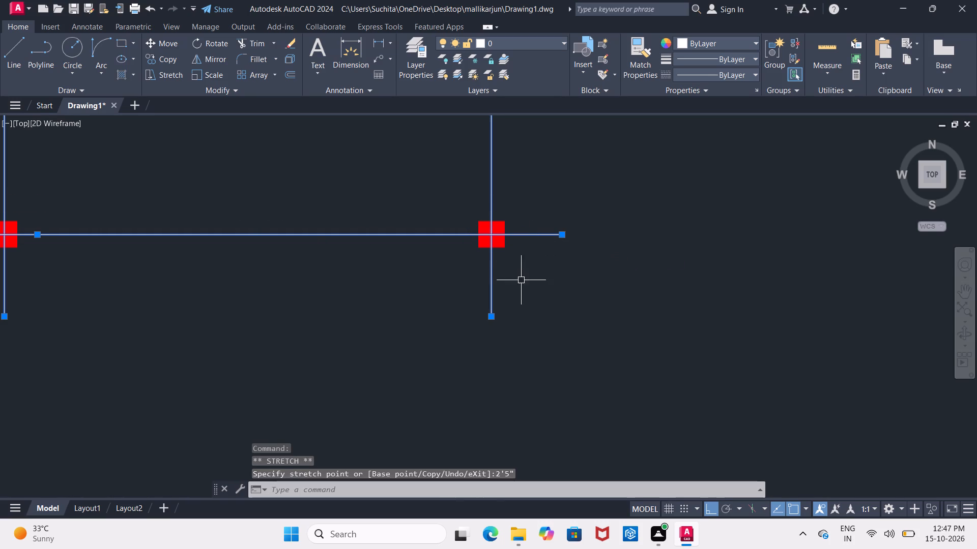
key(Escape)
Stretch the centre line along the northwest room's east wall 2' outward at both its south and north ends.
scroll(532, 337, down, 3)
scroll(554, 249, down, 1)
middle_drag(554, 251, 528, 322)
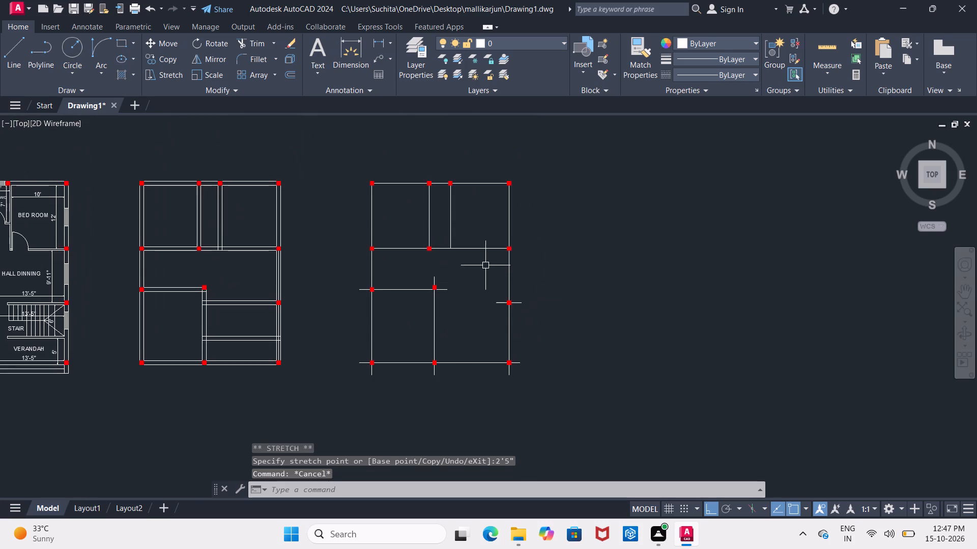
scroll(485, 263, up, 1)
click(393, 203)
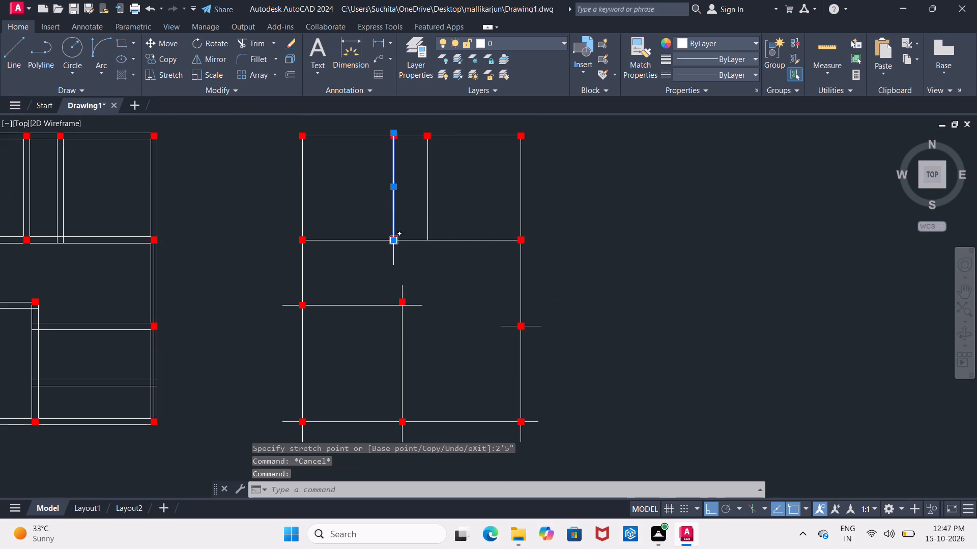
click(392, 239)
text(2')
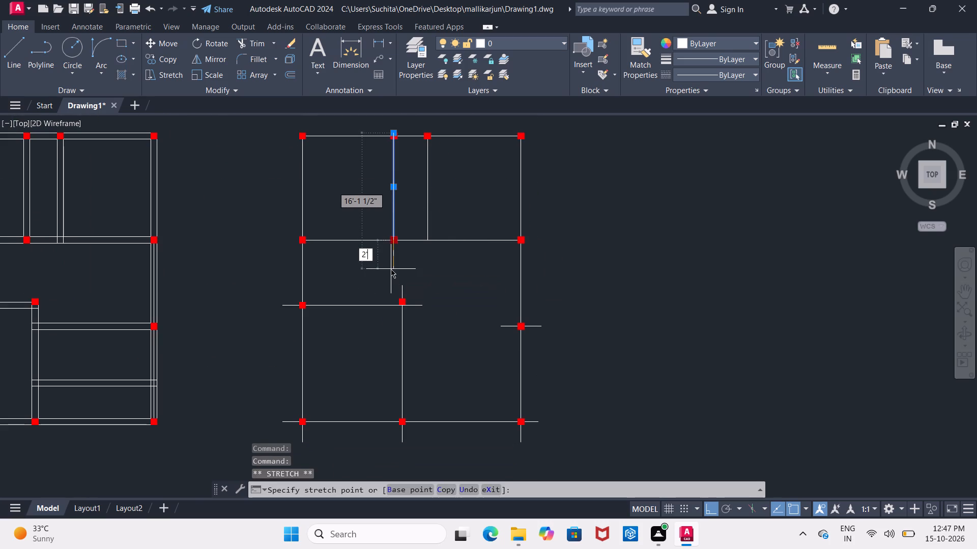
key(Return)
middle_drag(413, 167, 397, 235)
scroll(387, 214, up, 2)
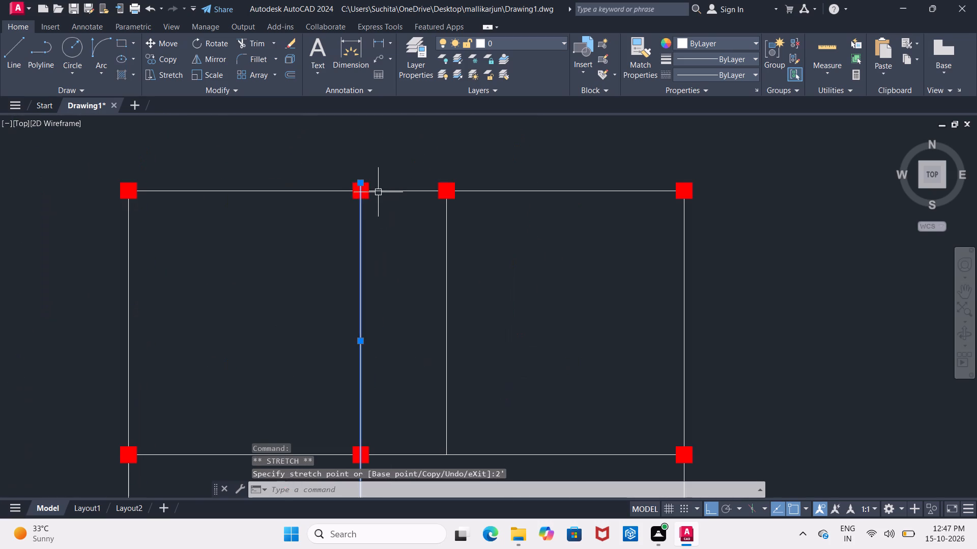
click(360, 182)
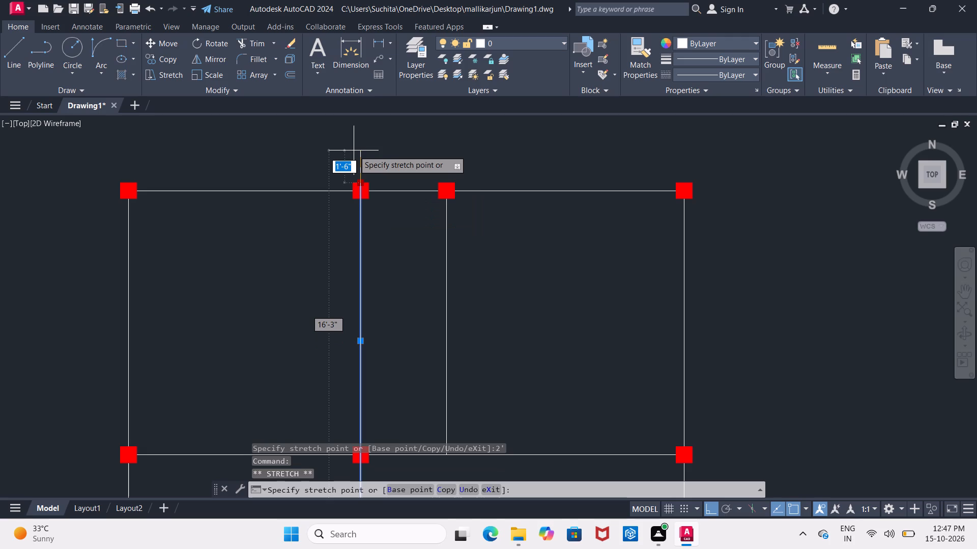
text(2')
key(Return)
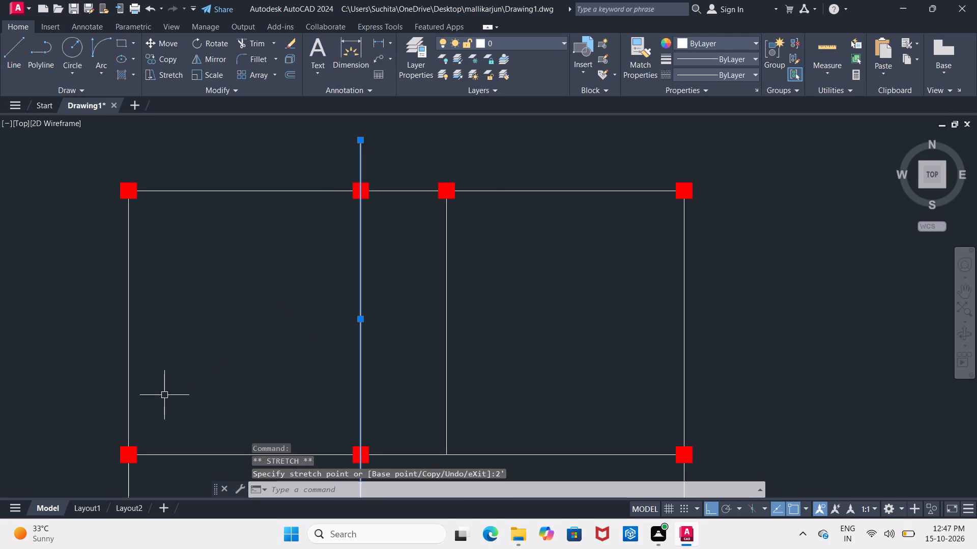
Stretch the north ends of the west exterior, northeast room's west, and east exterior wall centre lines 2' northward past their columns.
click(126, 330)
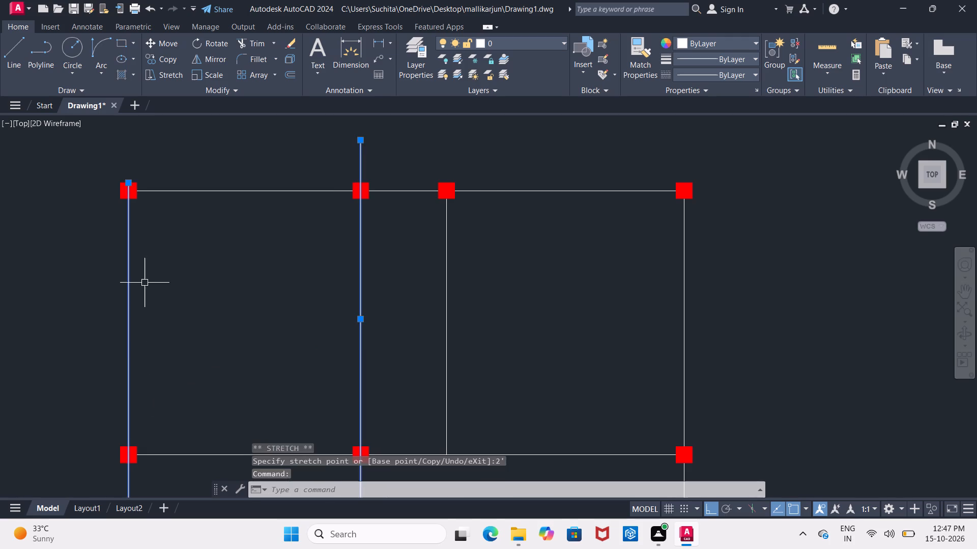
middle_drag(145, 278, 156, 358)
click(143, 264)
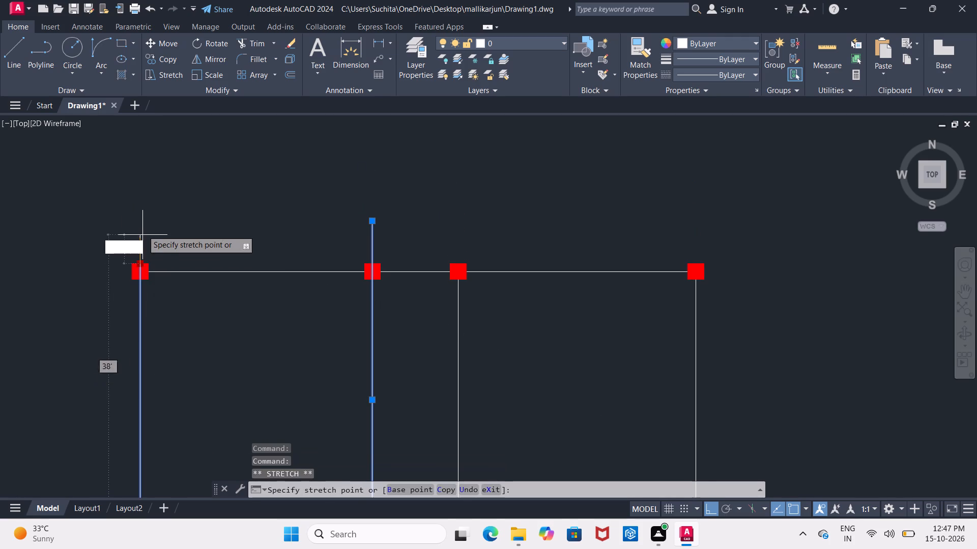
text(2')
key(Return)
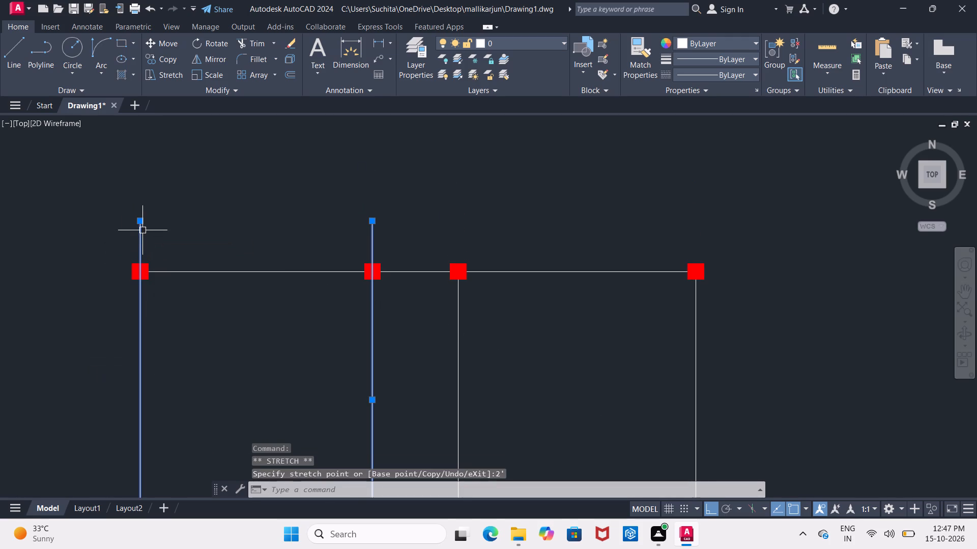
click(459, 341)
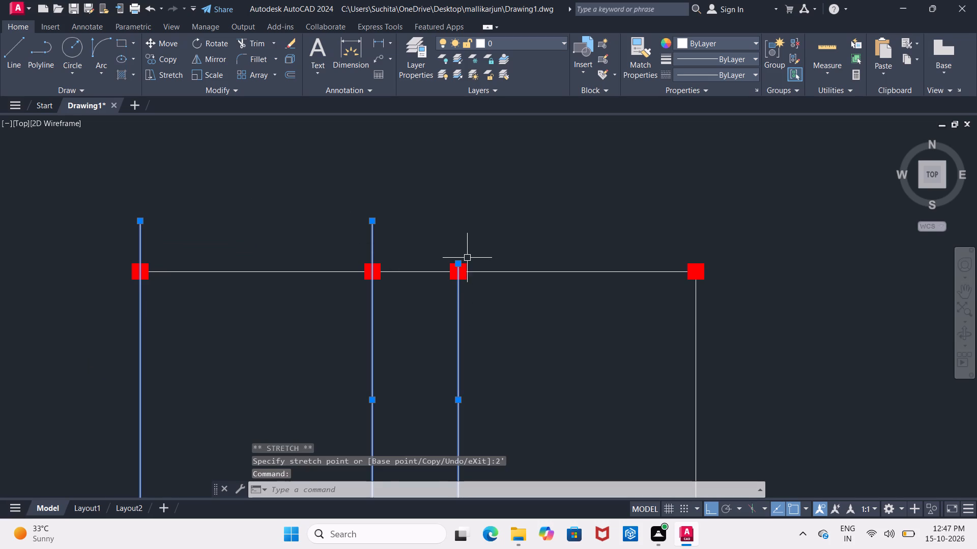
click(459, 262)
text(2')
key(Return)
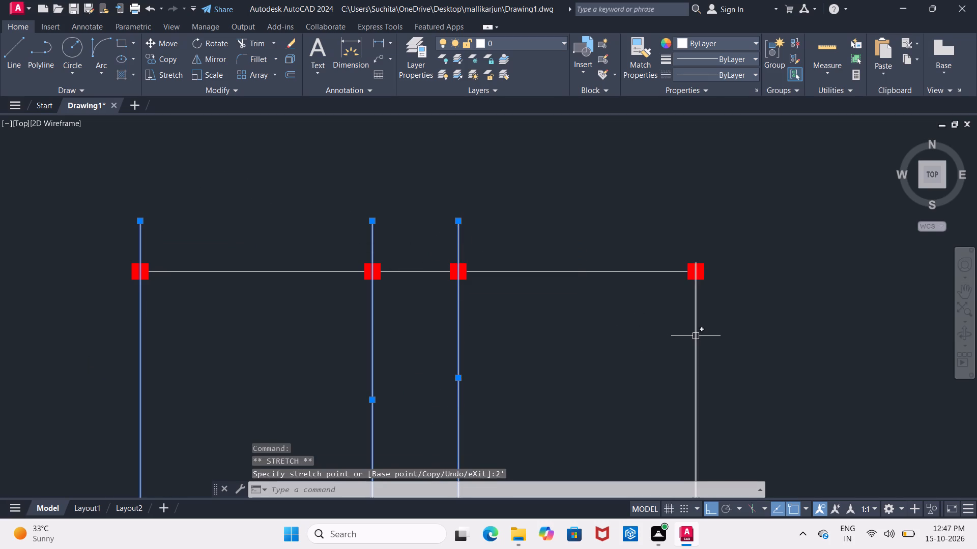
click(696, 336)
click(698, 261)
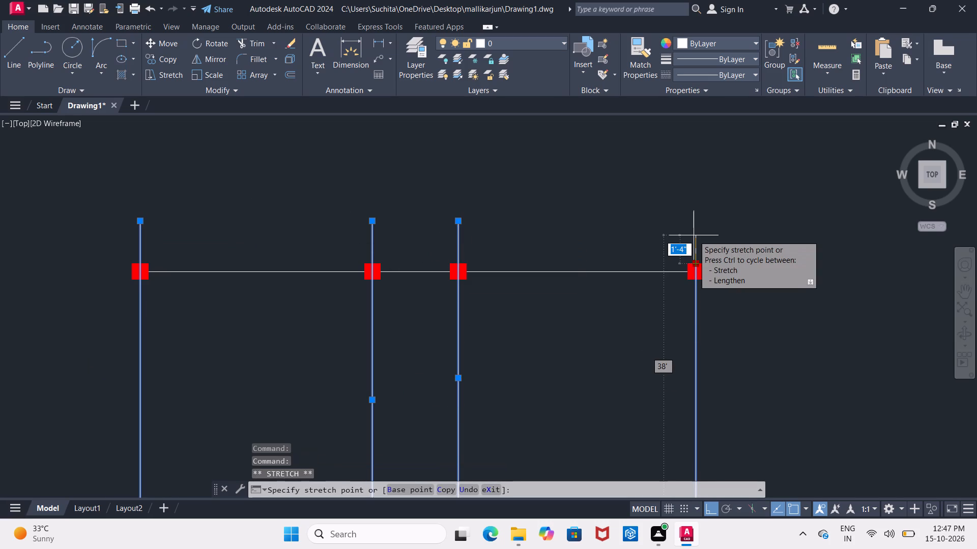
text(2')
key(Return)
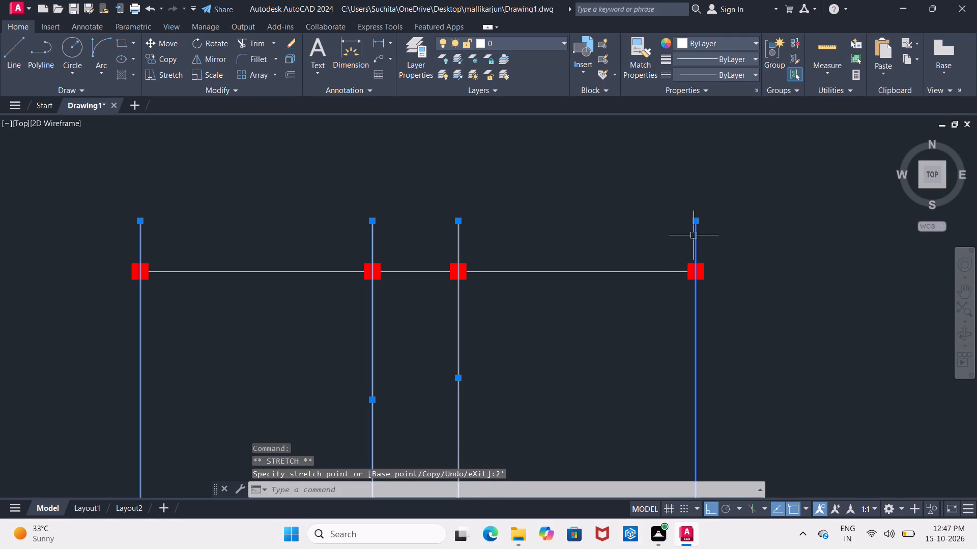
Stretch the north exterior wall's centre line 2' outward at both its east and west ends.
click(676, 274)
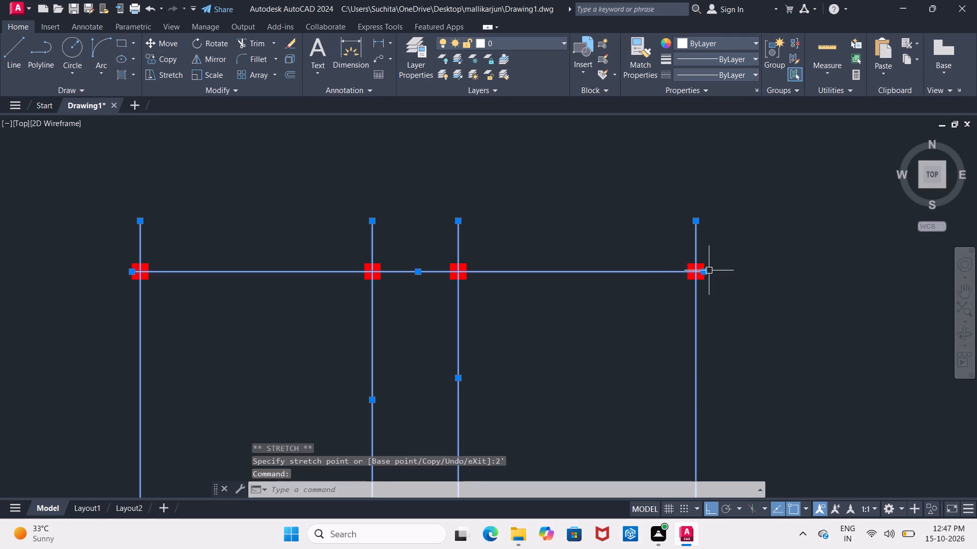
click(705, 271)
text(2')
key(Return)
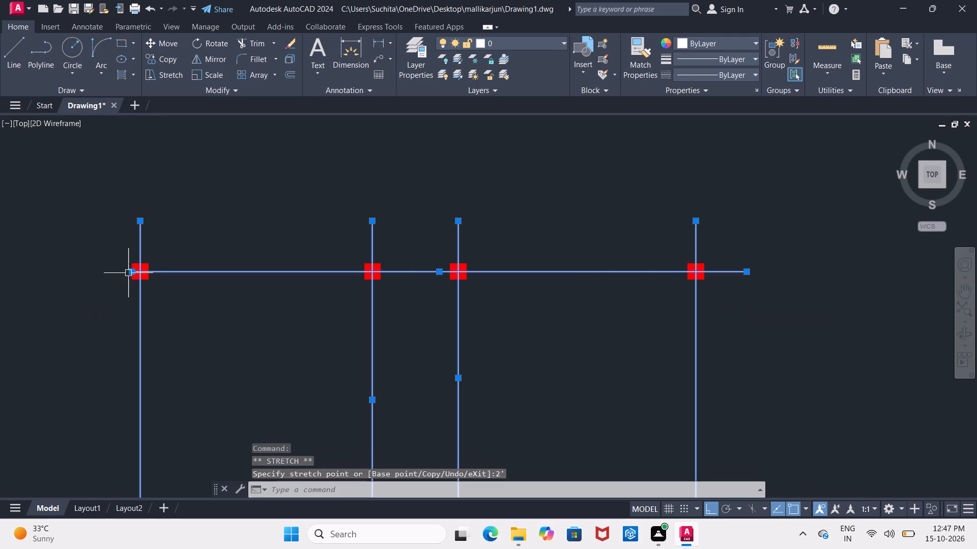
click(133, 272)
text(2')
key(Return)
Stretch the centre line along the south side of the northern rooms 2' outward at both its east and west ends.
scroll(93, 291, down, 2)
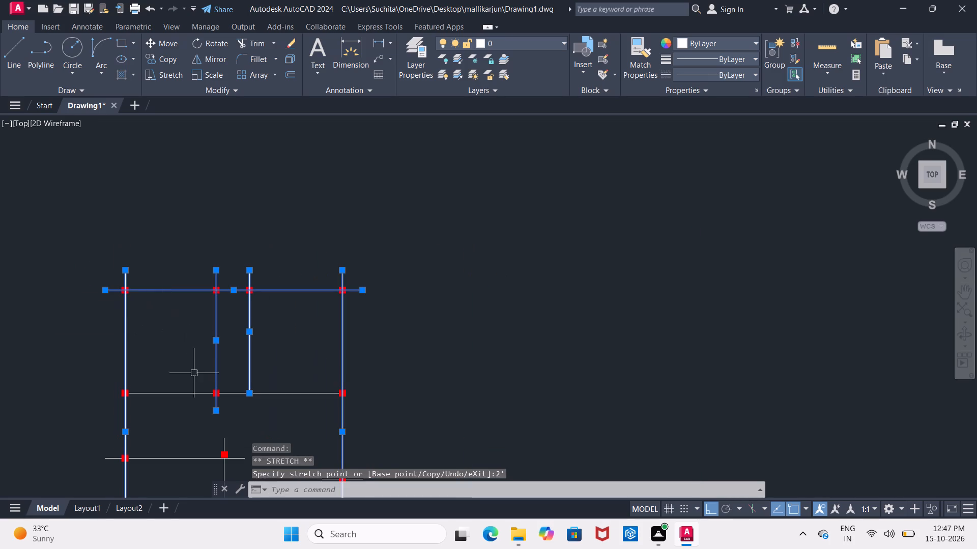
middle_drag(194, 373, 203, 287)
scroll(325, 322, up, 2)
click(330, 288)
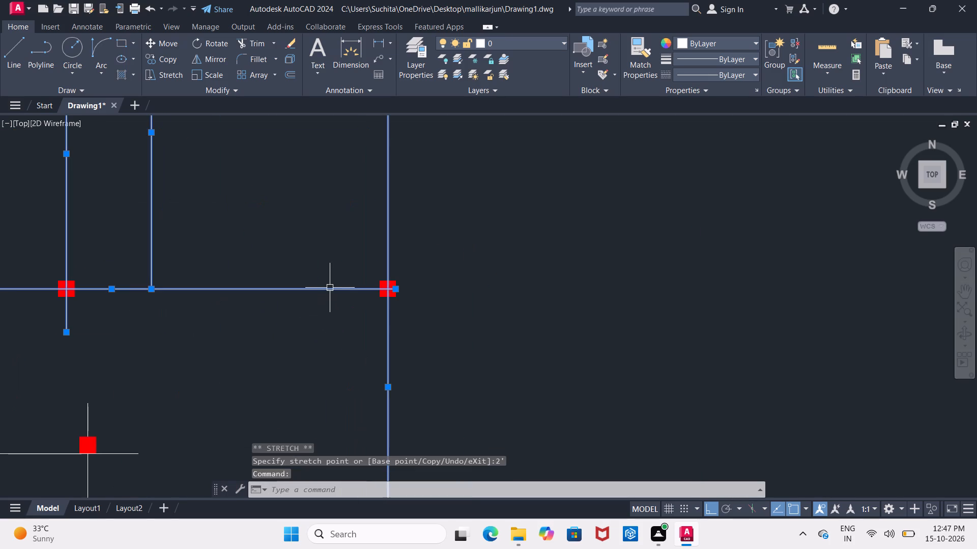
click(395, 289)
text(2')
key(Return)
middle_drag(219, 408, 796, 333)
click(407, 211)
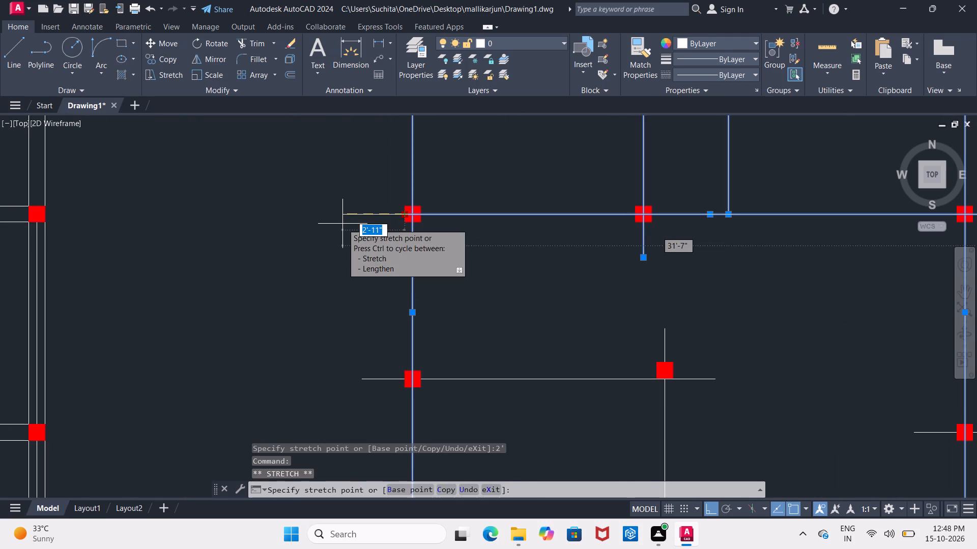
text(2')
key(Return)
scroll(346, 224, down, 2)
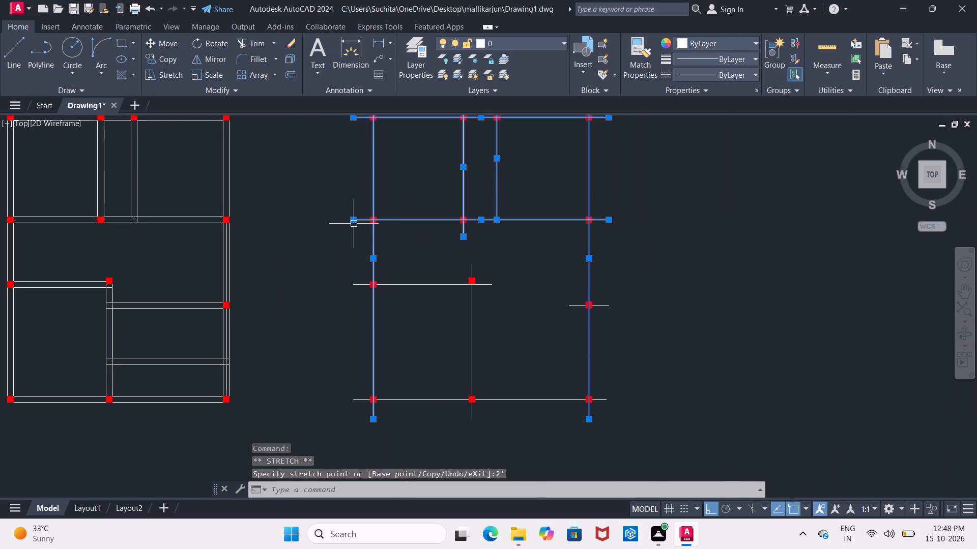
middle_drag(522, 365, 423, 452)
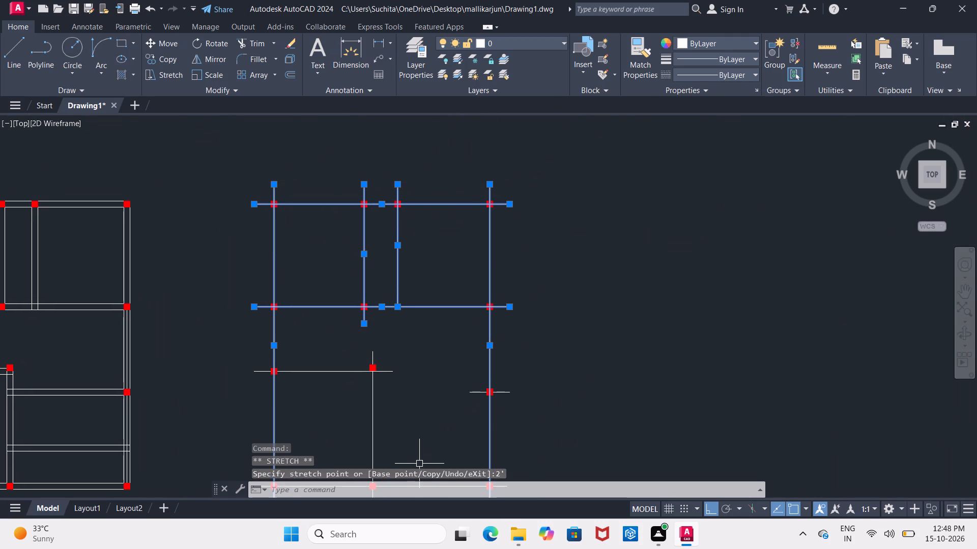
key(Escape)
Save the drawing.
scroll(413, 379, down, 1)
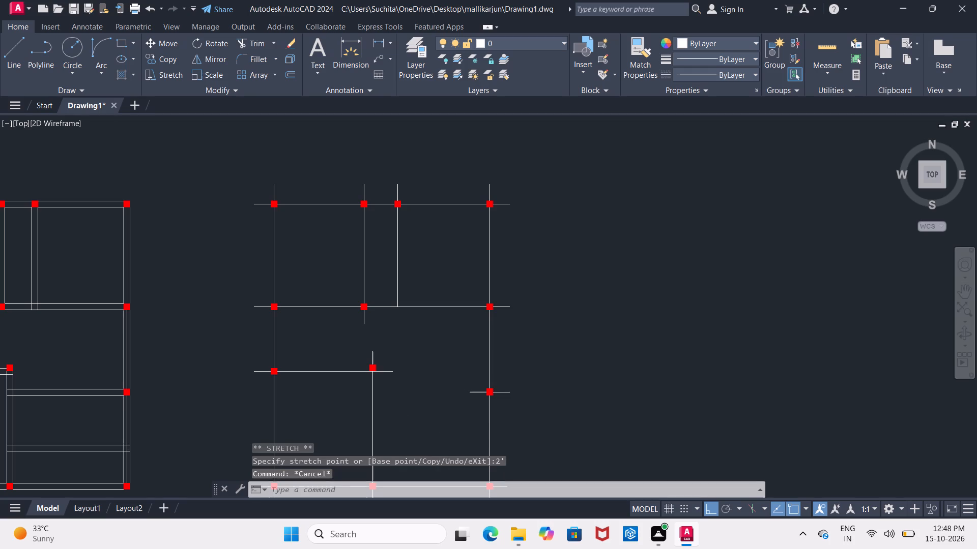
middle_drag(417, 376, 449, 314)
scroll(418, 375, down, 1)
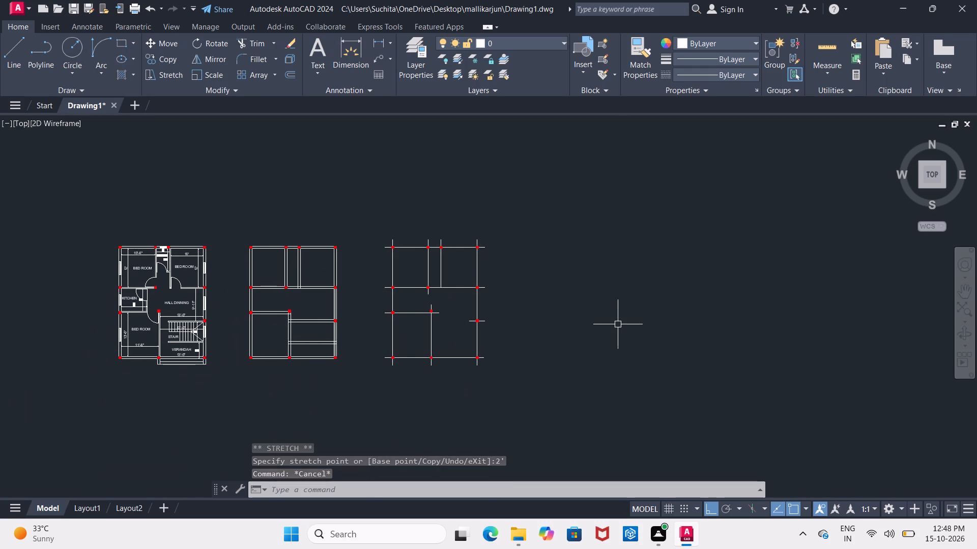
key(ctrl+s)
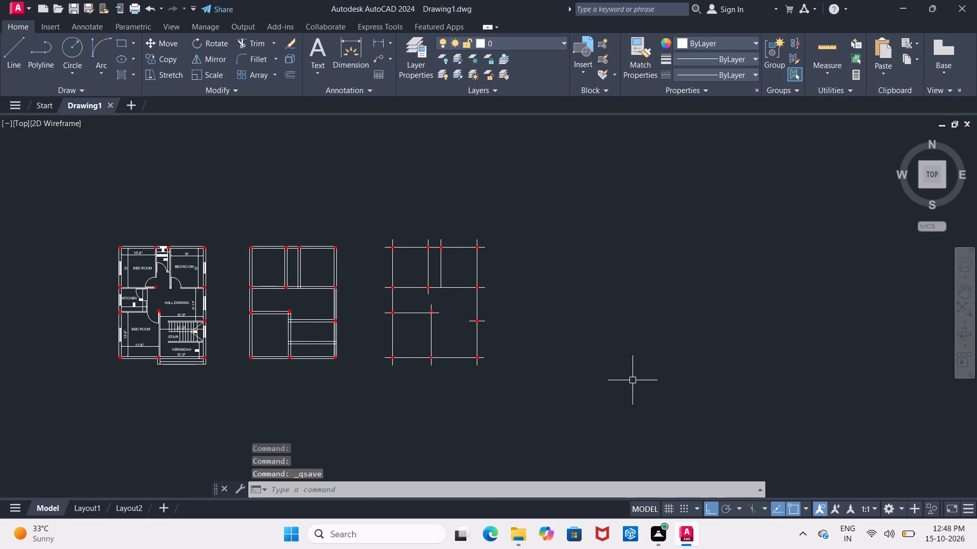